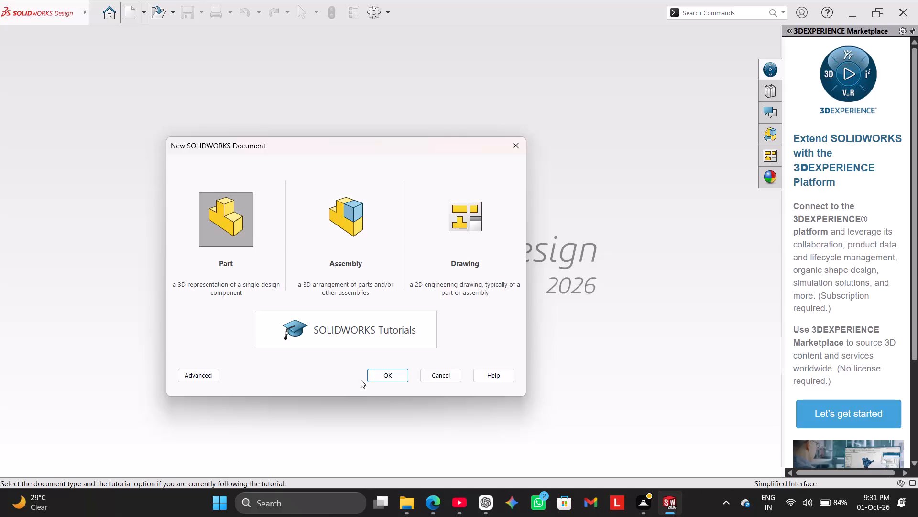
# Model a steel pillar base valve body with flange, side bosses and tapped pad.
# Create a new part document.
pyautogui.click(373, 378)
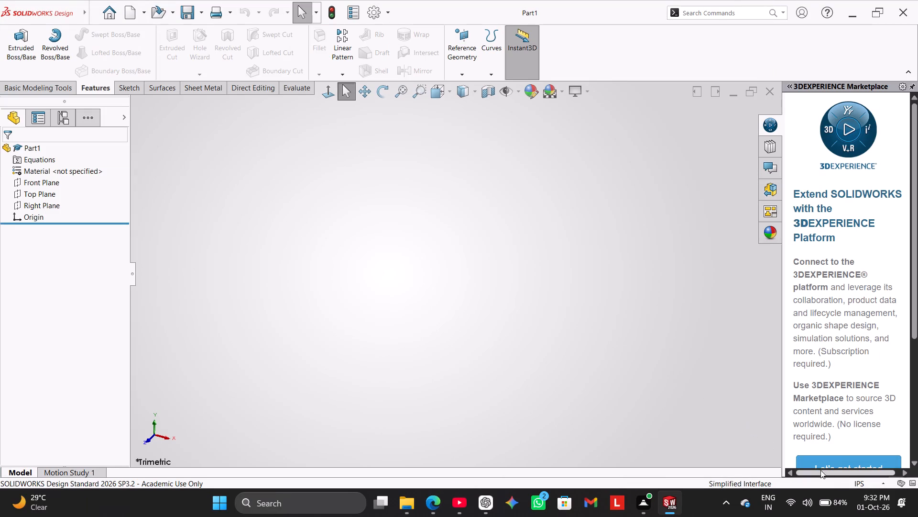
# Set the document's unit system to MMGS.
pyautogui.click(839, 481)
pyautogui.click(826, 439)
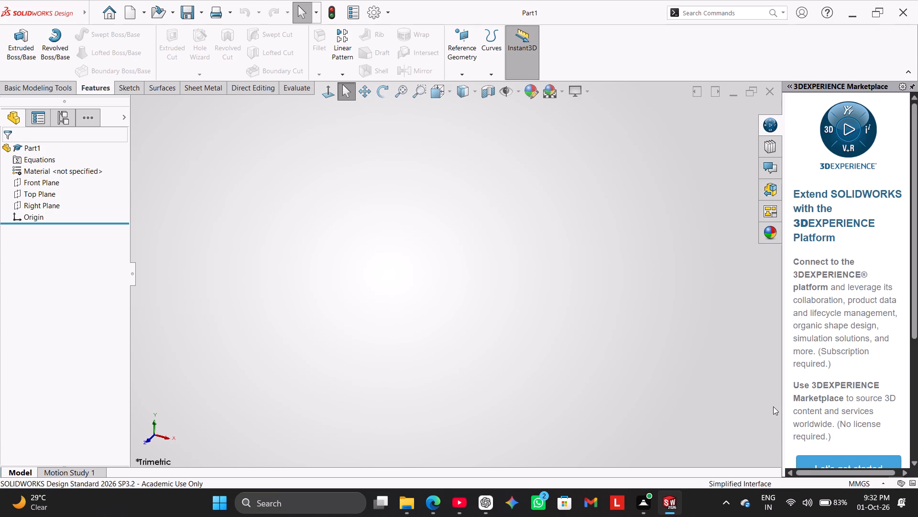
# Change the scene to a plain white background.
pyautogui.click(550, 95)
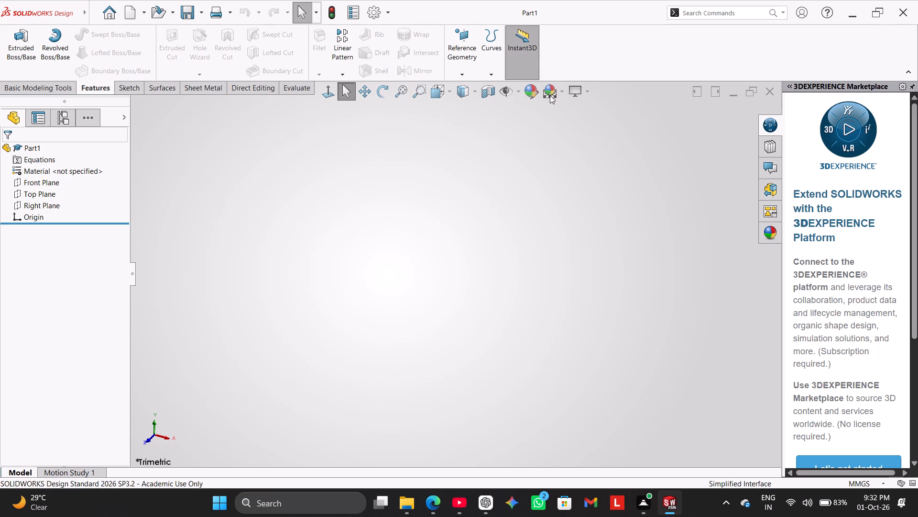
pyautogui.click(550, 95)
pyautogui.click(550, 95)
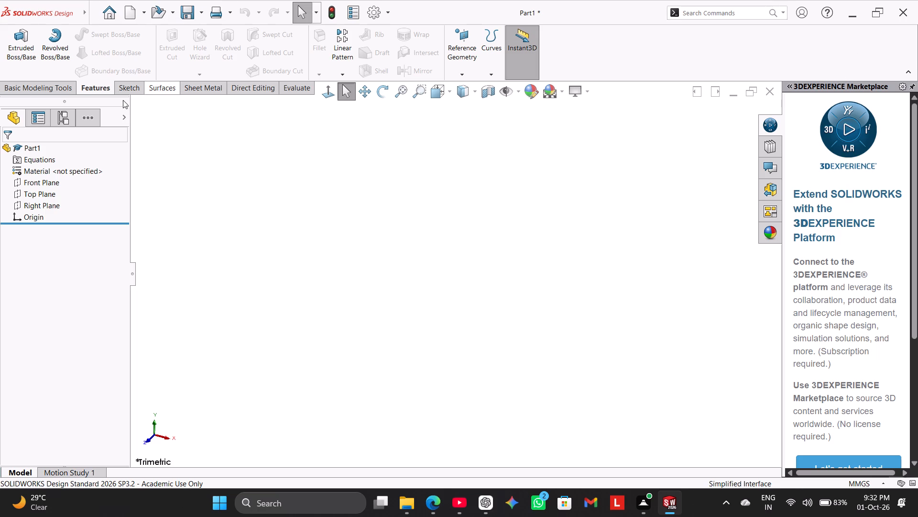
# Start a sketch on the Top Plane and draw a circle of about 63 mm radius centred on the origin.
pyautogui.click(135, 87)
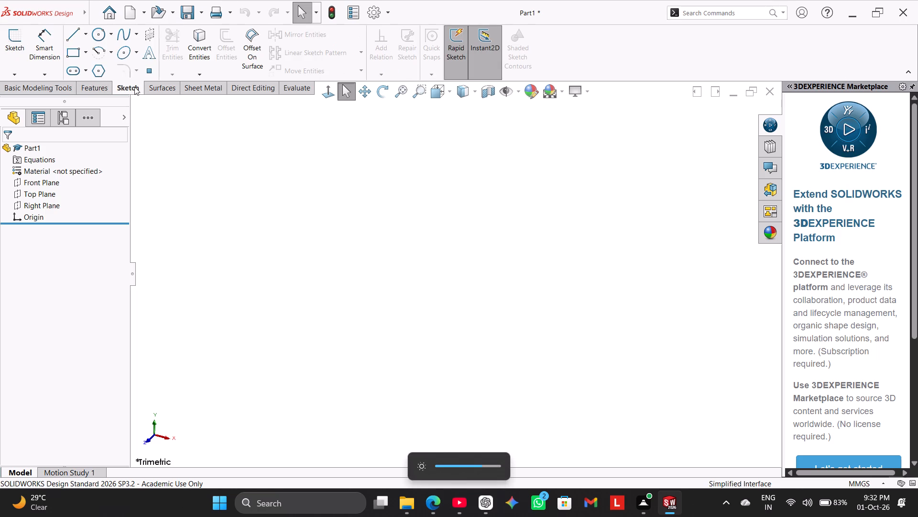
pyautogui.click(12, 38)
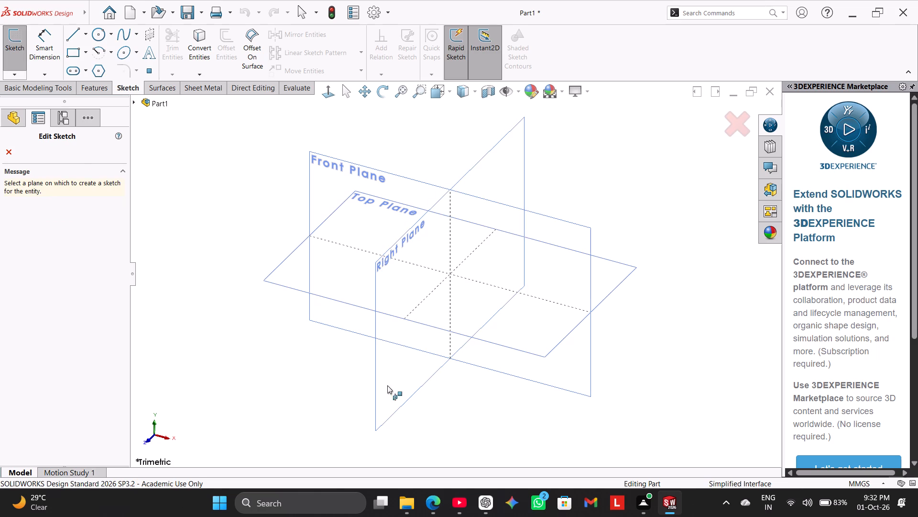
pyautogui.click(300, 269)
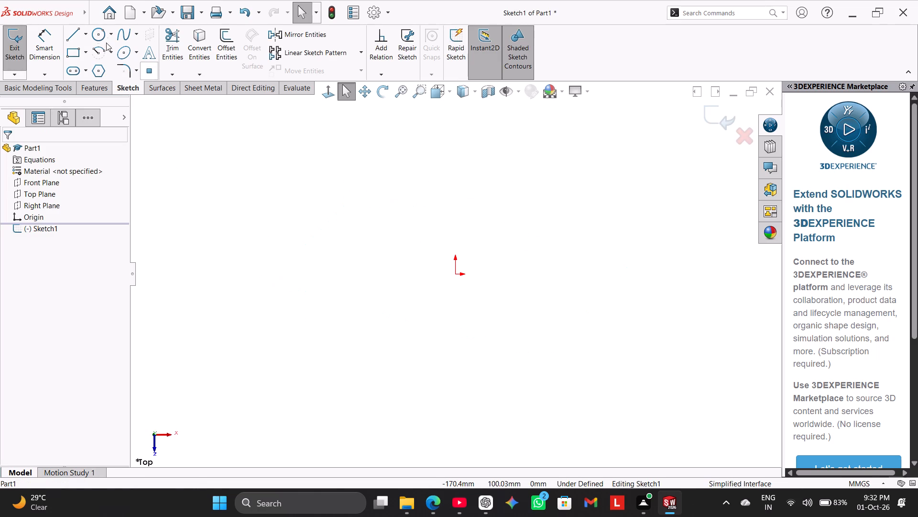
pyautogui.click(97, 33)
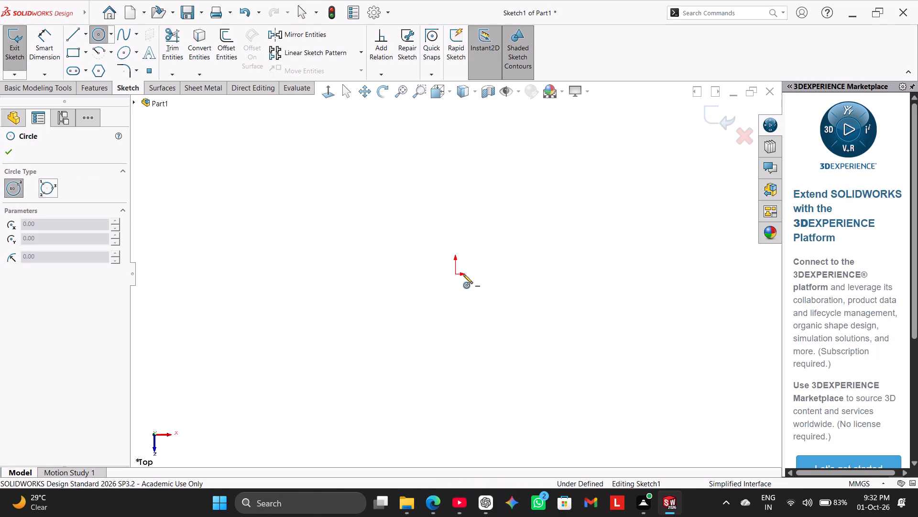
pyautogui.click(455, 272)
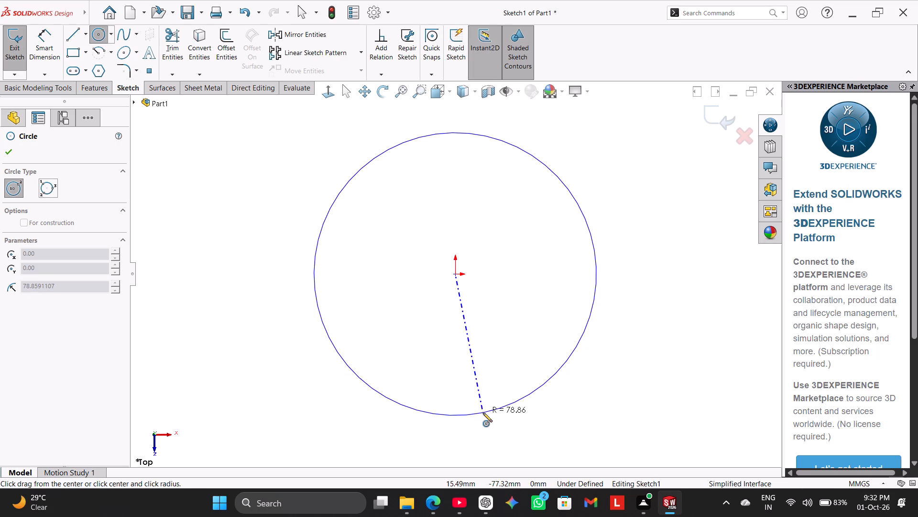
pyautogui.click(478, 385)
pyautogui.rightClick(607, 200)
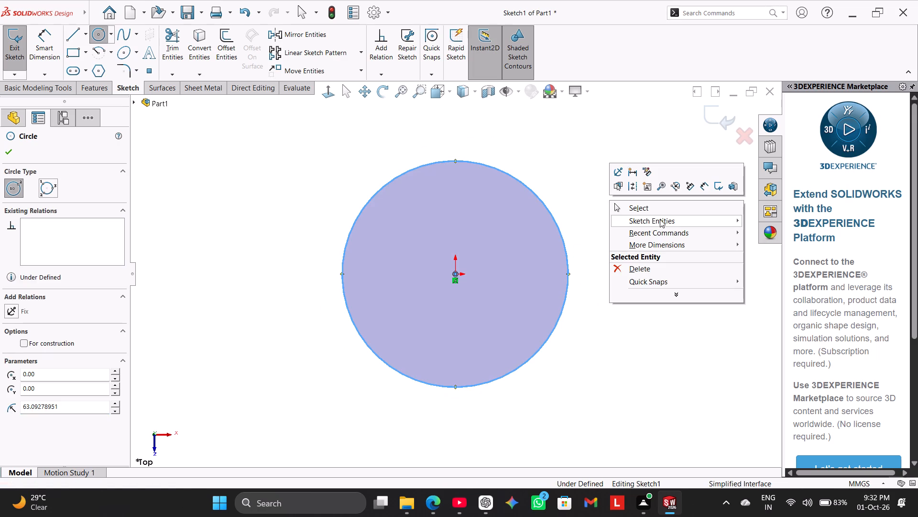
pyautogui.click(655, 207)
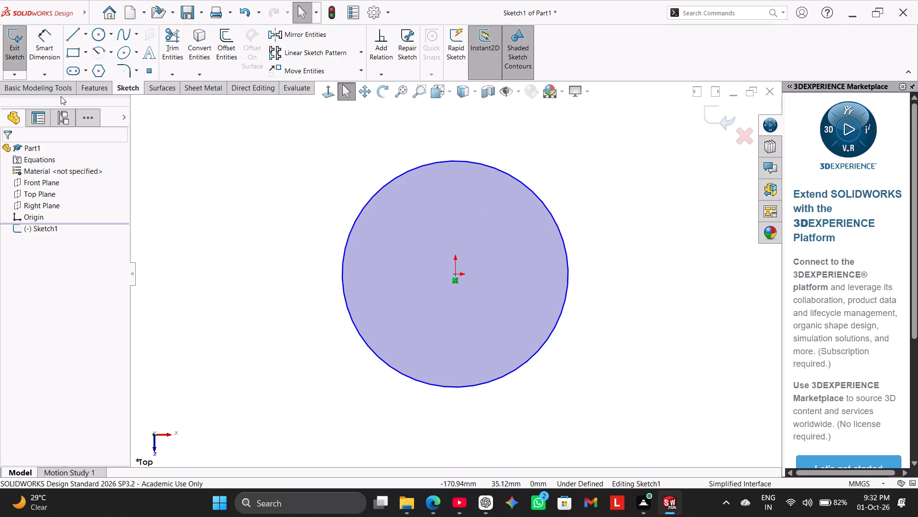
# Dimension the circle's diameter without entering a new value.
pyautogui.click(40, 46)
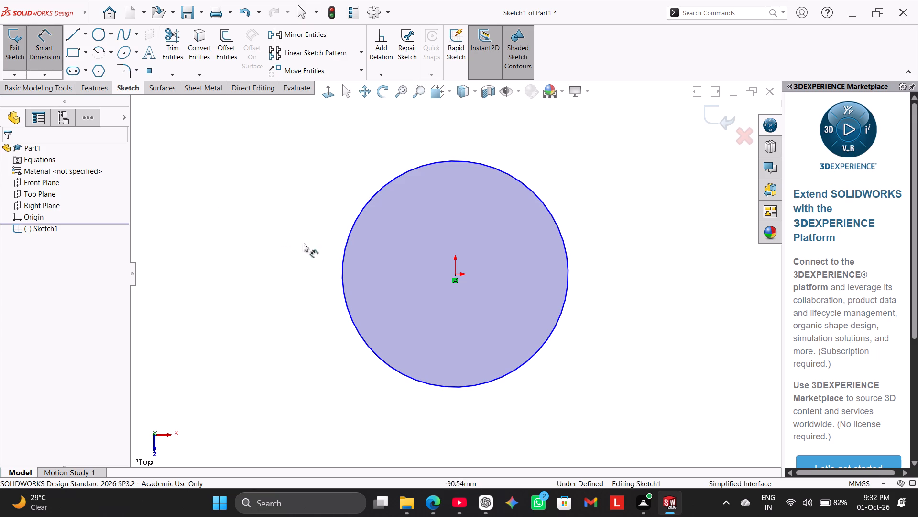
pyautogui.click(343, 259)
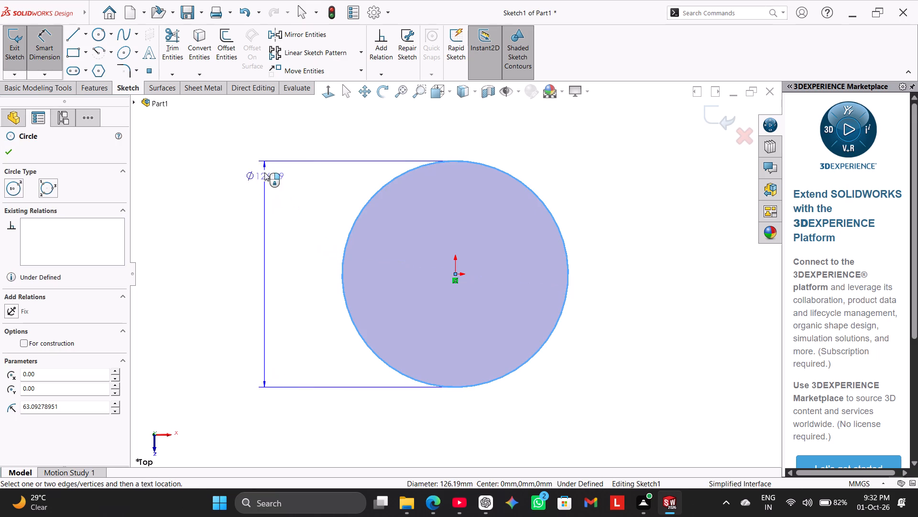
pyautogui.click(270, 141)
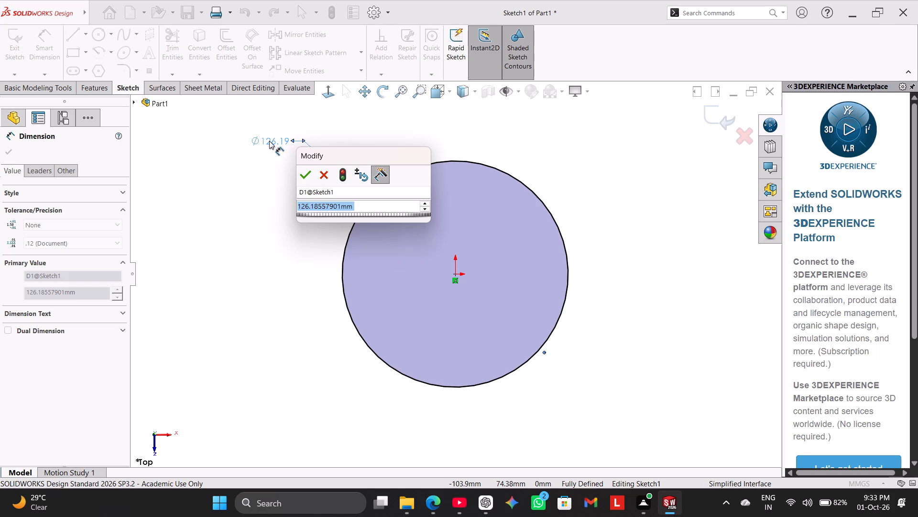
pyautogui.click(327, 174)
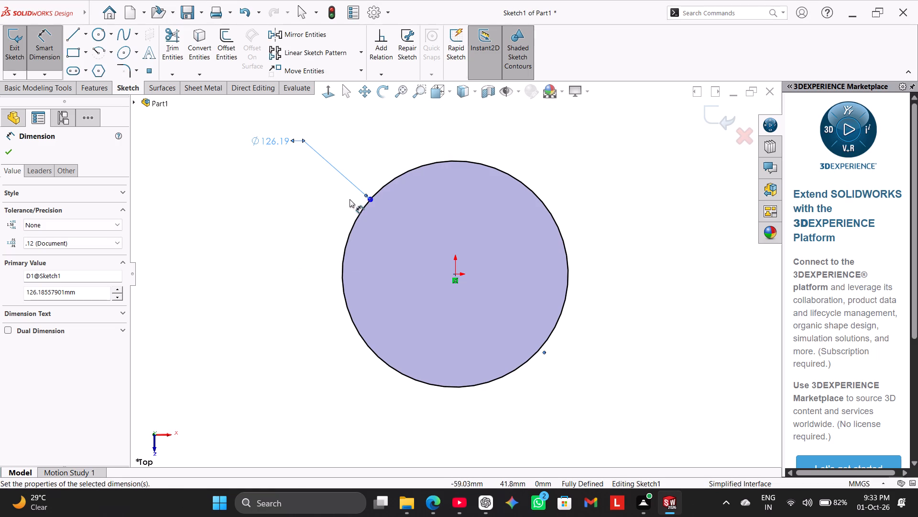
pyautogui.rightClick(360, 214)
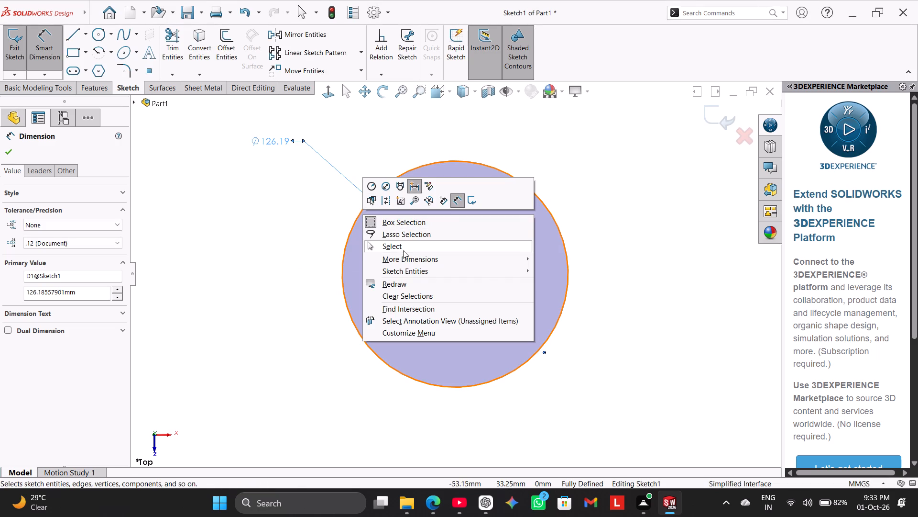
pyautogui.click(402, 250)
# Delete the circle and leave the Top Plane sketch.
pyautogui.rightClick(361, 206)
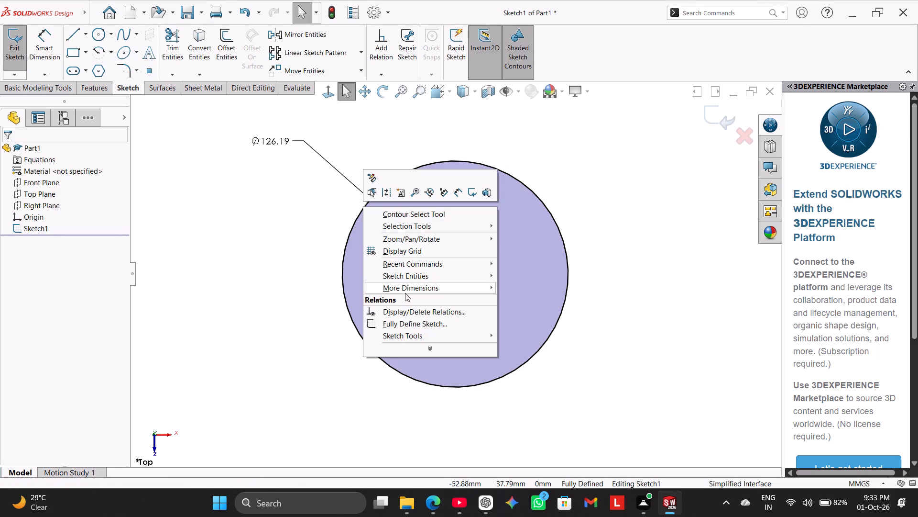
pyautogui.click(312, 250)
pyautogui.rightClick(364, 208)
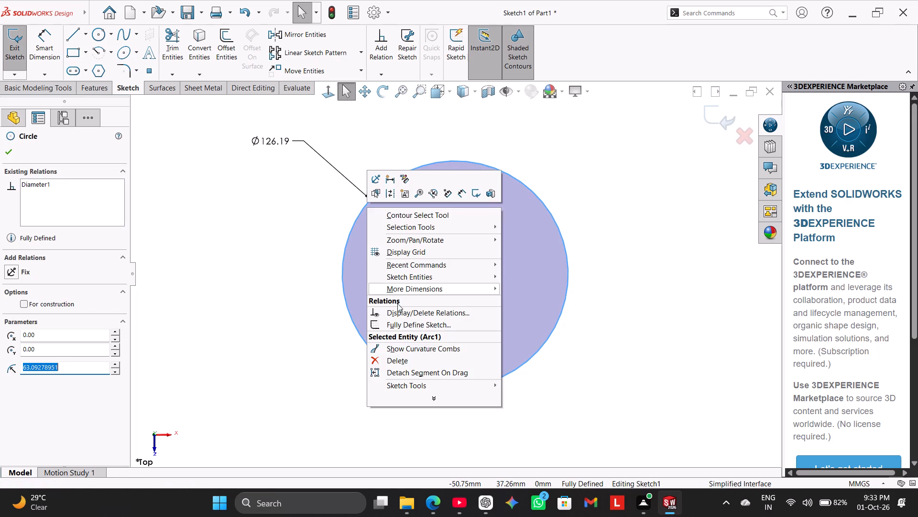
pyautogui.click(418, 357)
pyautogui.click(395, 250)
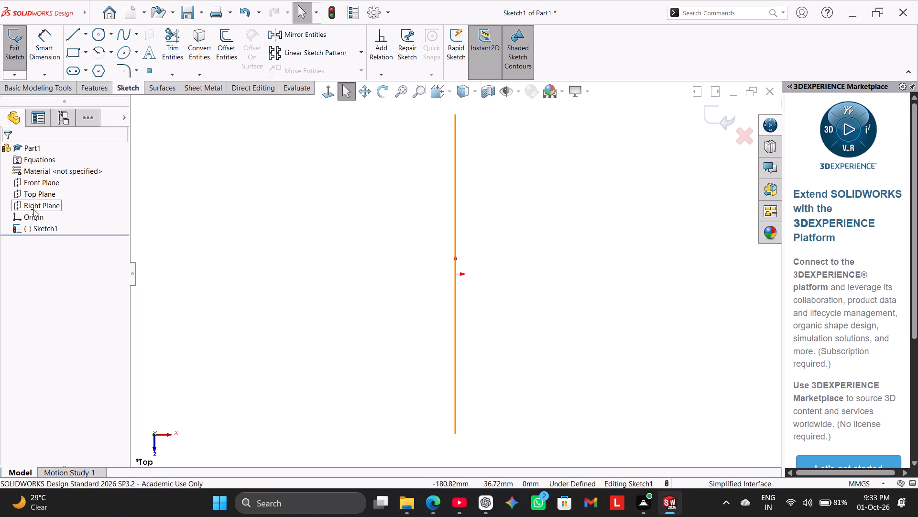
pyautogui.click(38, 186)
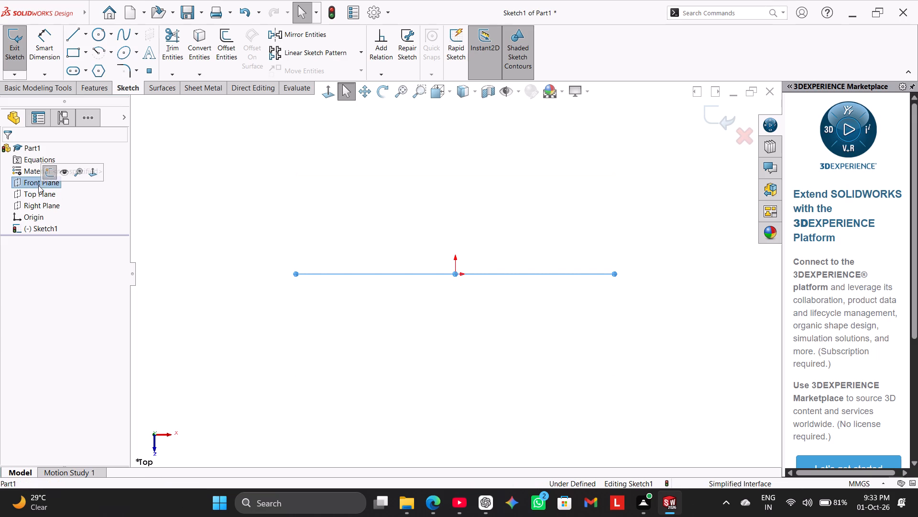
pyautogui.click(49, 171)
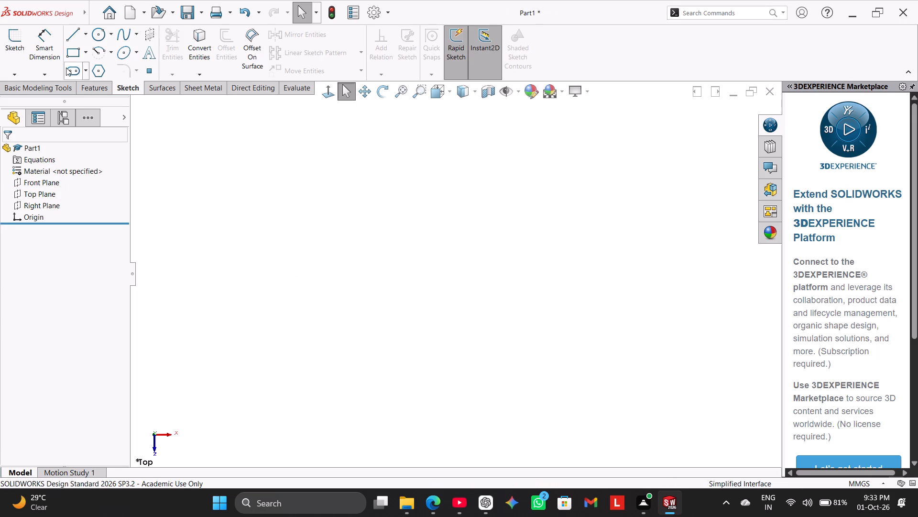
# Start a sketch on the Front Plane and draw a vertical centerline upward from the origin.
pyautogui.click(22, 37)
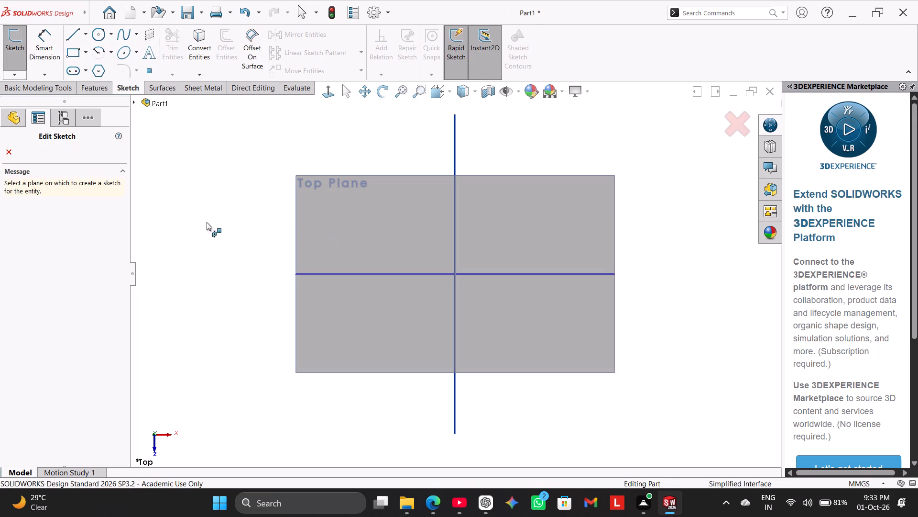
pyautogui.click(136, 102)
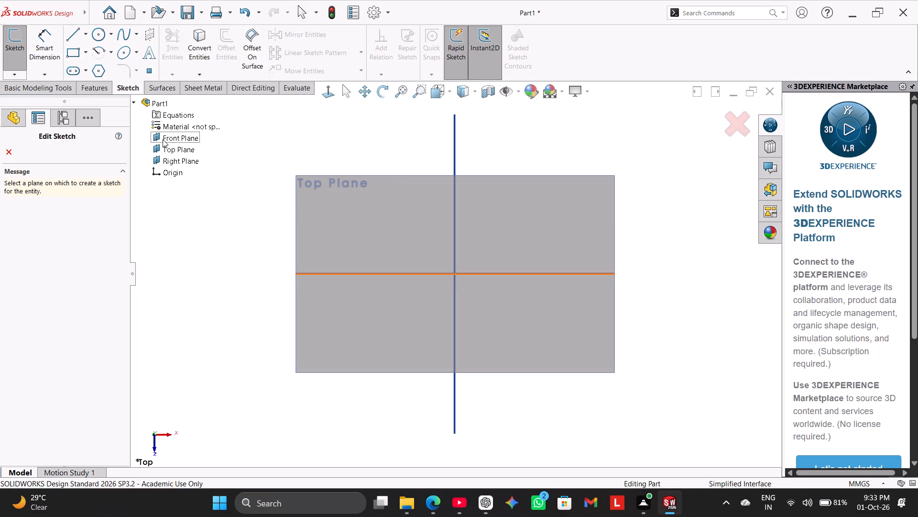
pyautogui.click(163, 139)
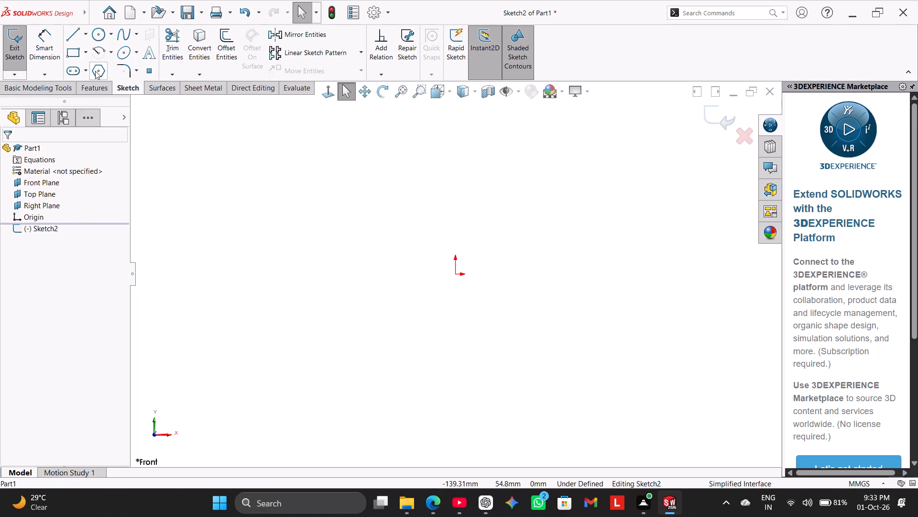
pyautogui.click(85, 35)
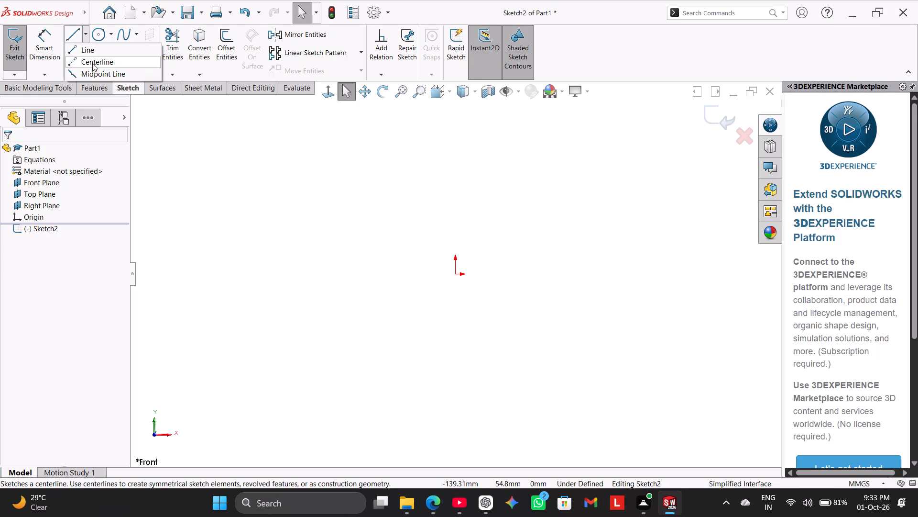
pyautogui.click(92, 63)
pyautogui.click(455, 276)
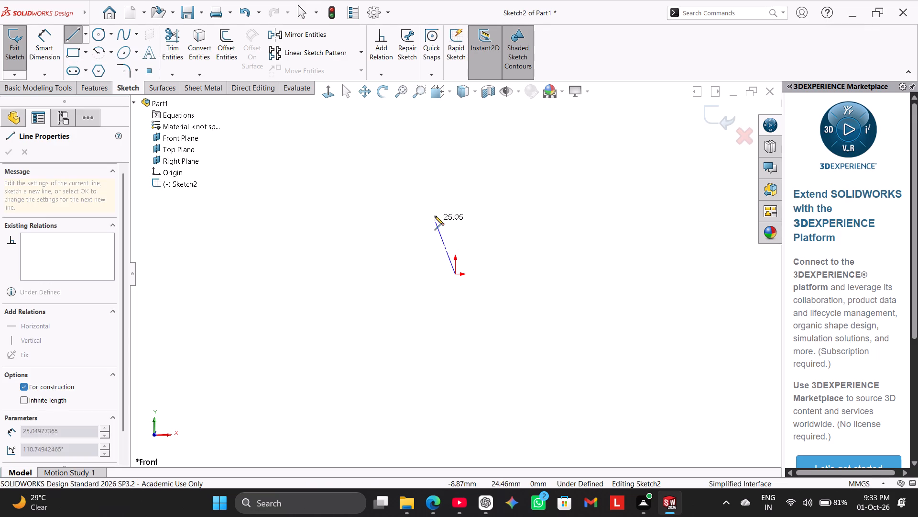
pyautogui.scroll(4, 458, 179)
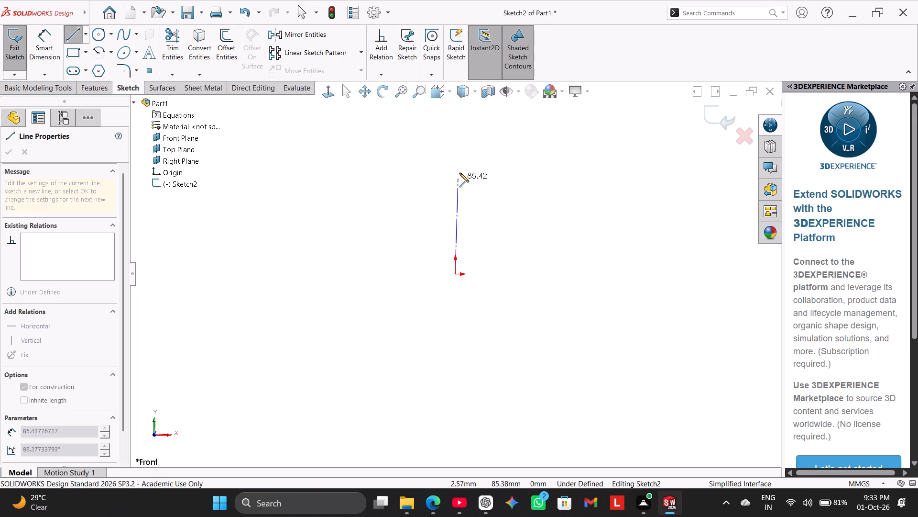
pyautogui.click(455, 128)
pyautogui.rightClick(502, 134)
pyautogui.click(520, 143)
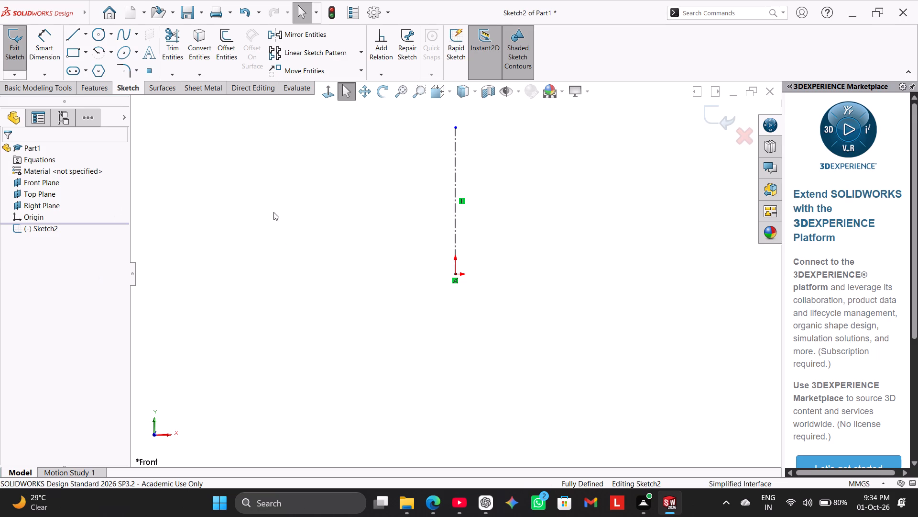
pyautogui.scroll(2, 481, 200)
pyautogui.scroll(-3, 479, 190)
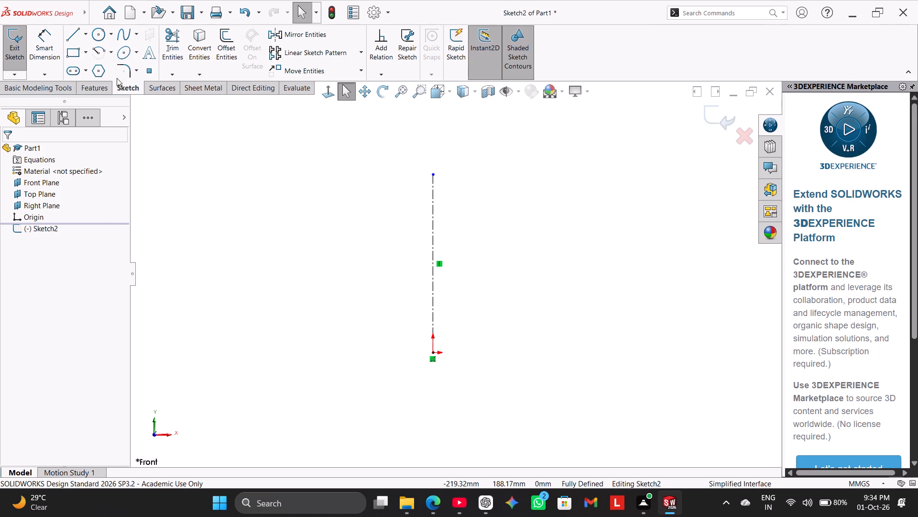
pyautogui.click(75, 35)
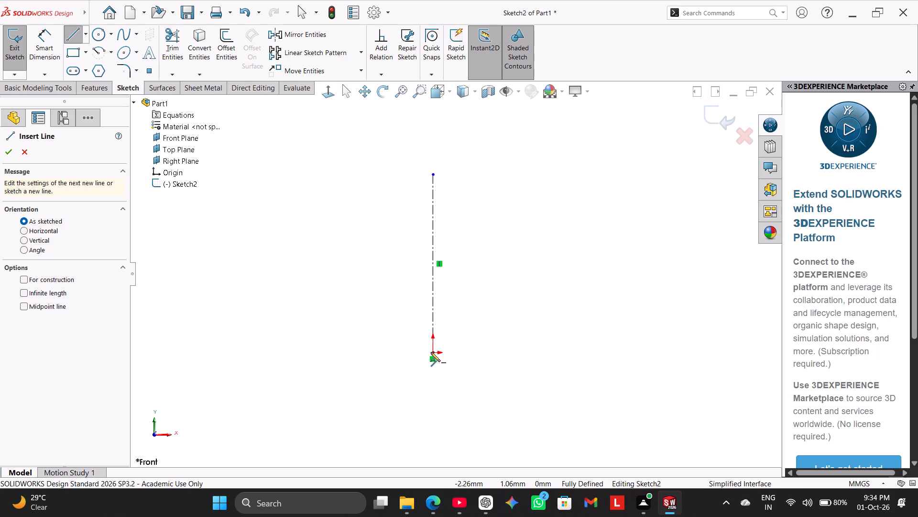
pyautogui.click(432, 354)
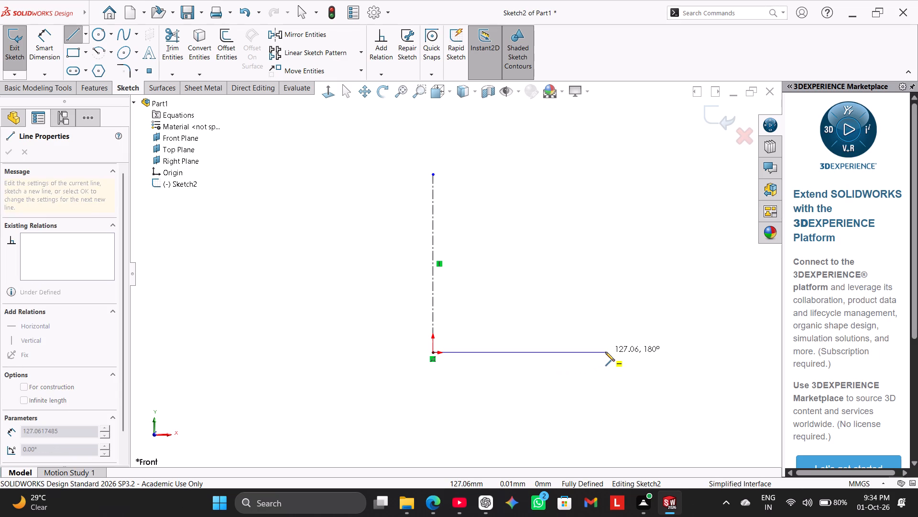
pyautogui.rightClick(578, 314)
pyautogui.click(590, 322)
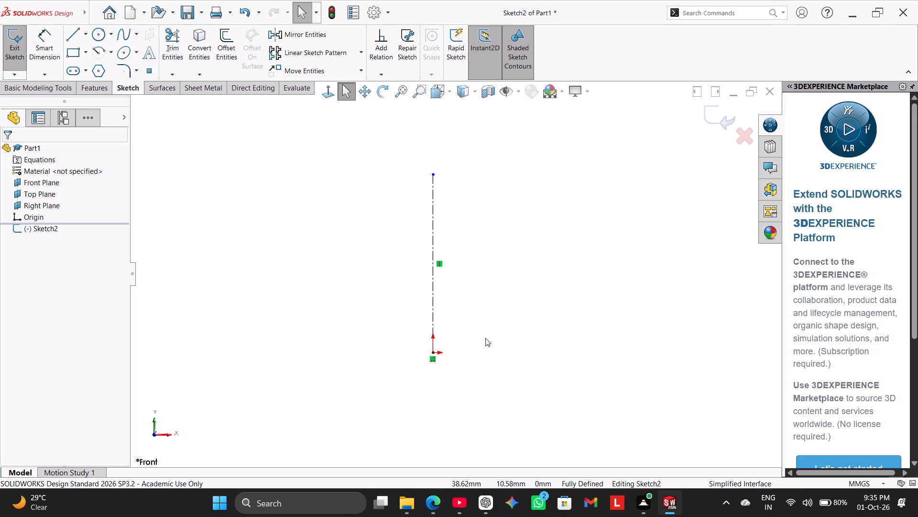
# Draw the profile's stepped inner side beside the centerline from origin level: up about 13 mm, in 32, up 94, in 22, up, out 5, up 28.
pyautogui.click(67, 32)
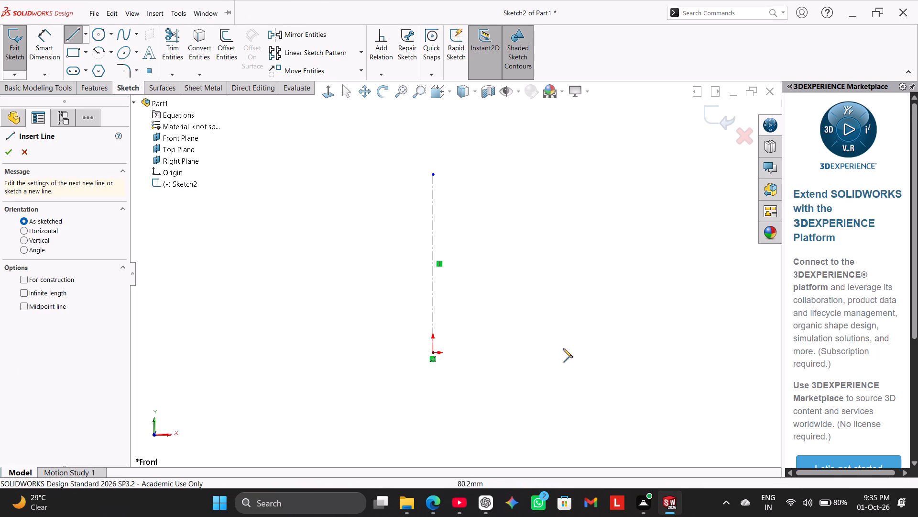
pyautogui.click(590, 353)
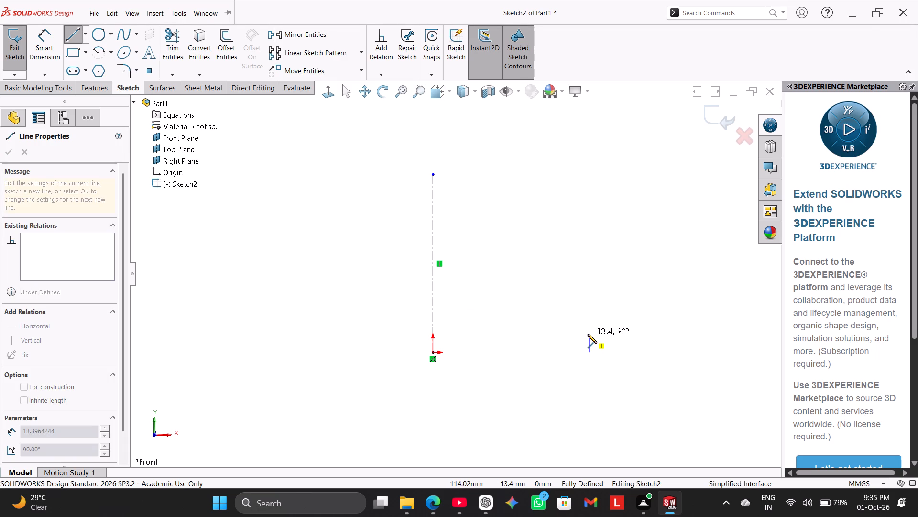
pyautogui.click(588, 334)
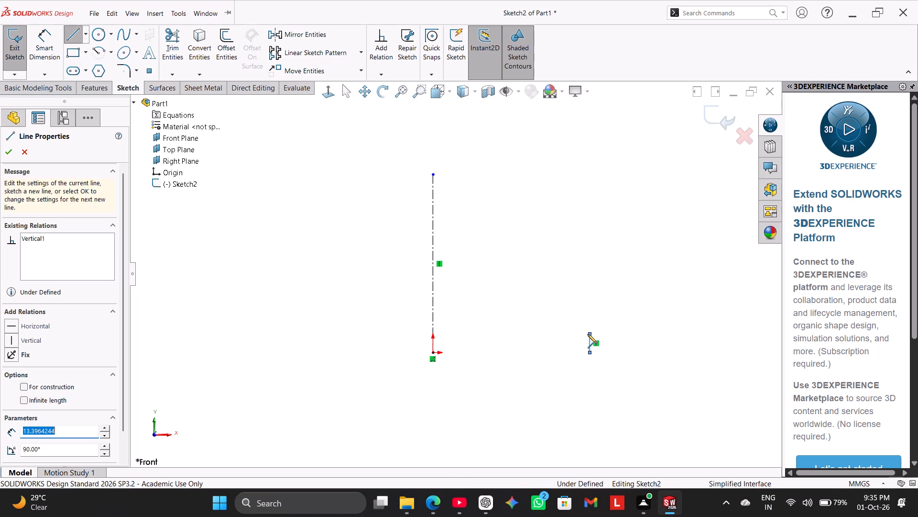
pyautogui.click(542, 334)
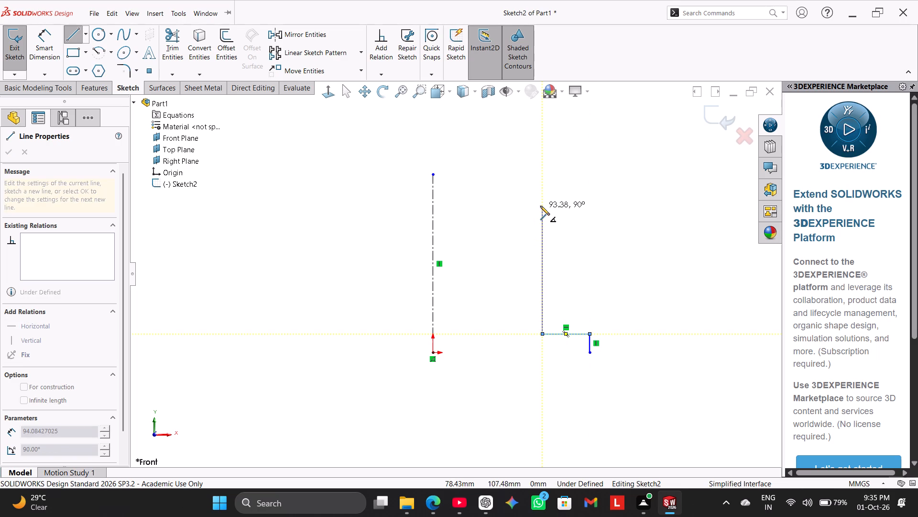
pyautogui.click(540, 206)
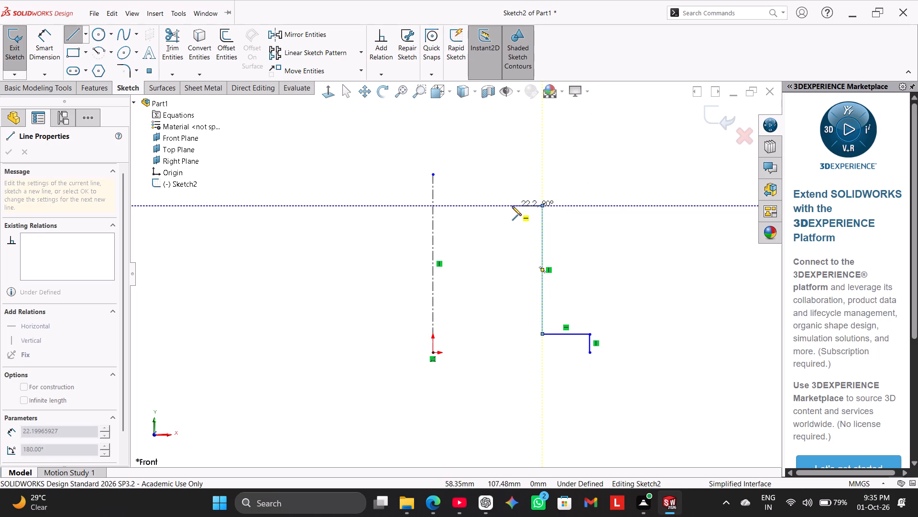
pyautogui.click(512, 206)
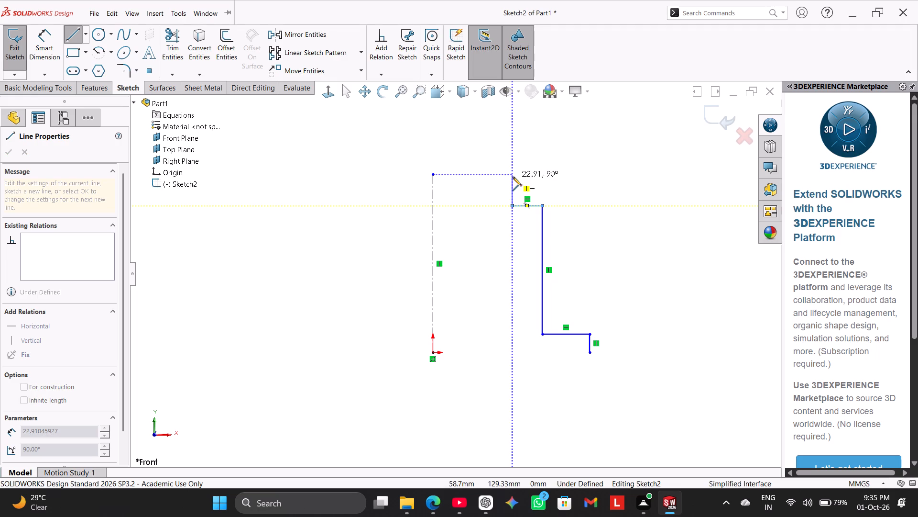
pyautogui.click(511, 147)
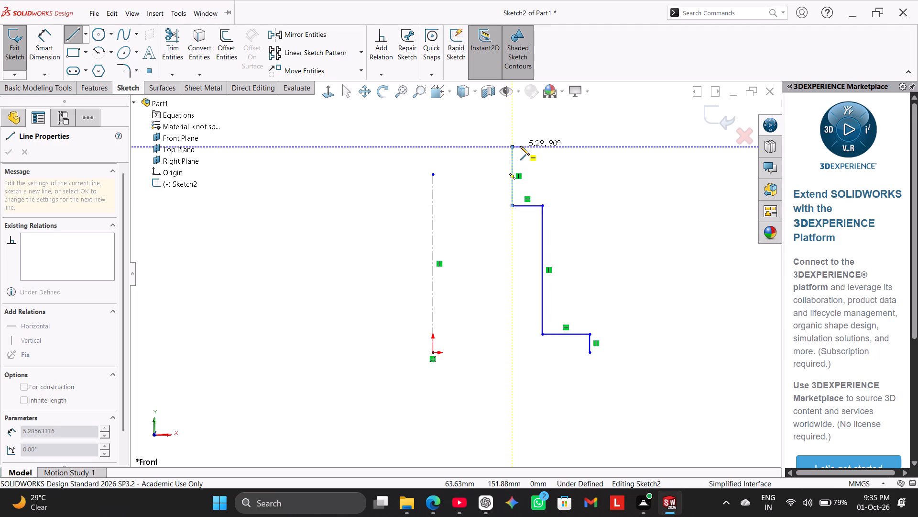
pyautogui.click(520, 146)
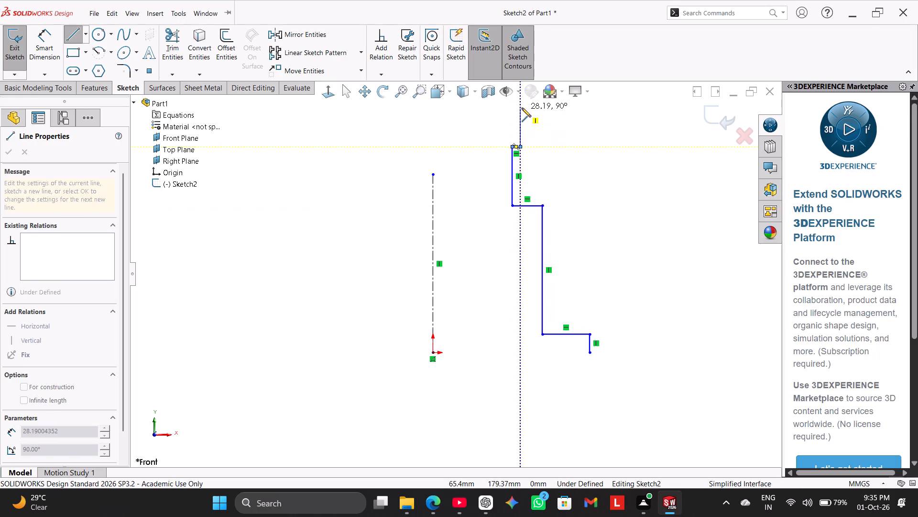
pyautogui.click(522, 108)
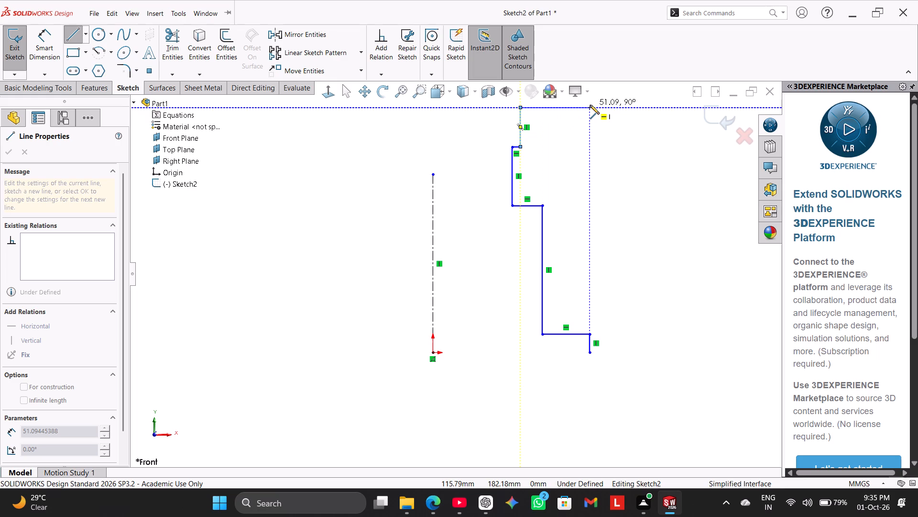
# Close the profile with a top edge about 51 mm long, an outer wall down about 154 mm, and a base flange projecting outward about 41 mm.
pyautogui.click(590, 105)
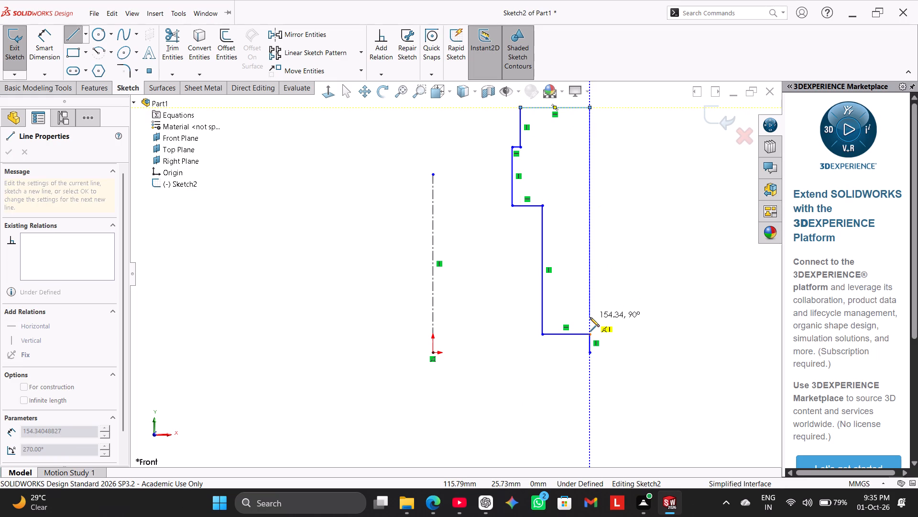
pyautogui.click(590, 317)
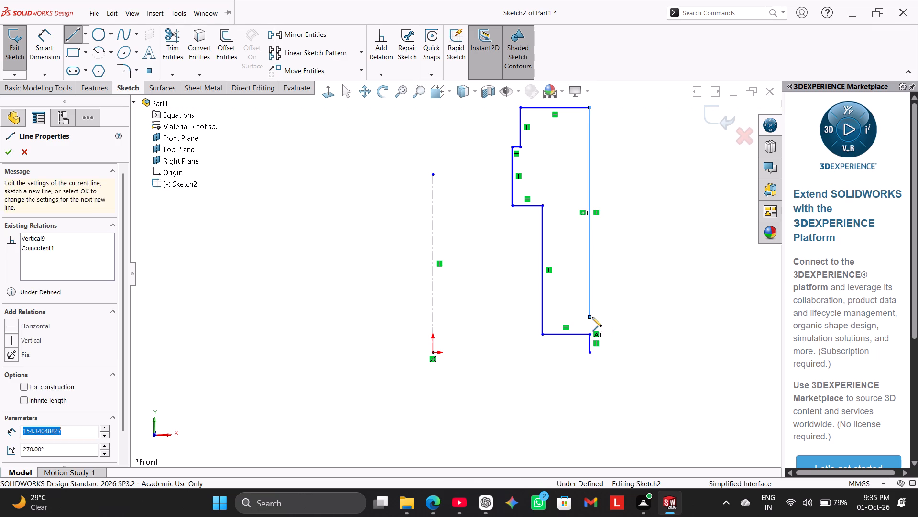
pyautogui.click(645, 319)
pyautogui.click(644, 354)
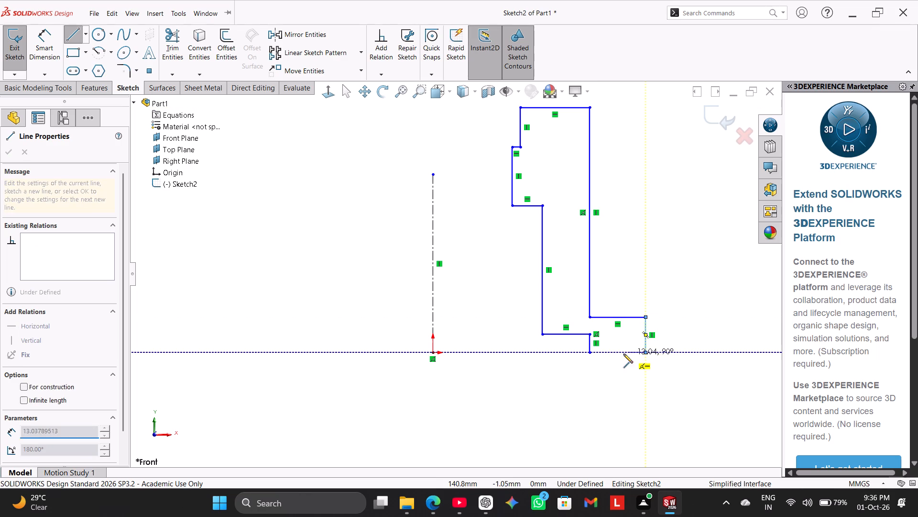
pyautogui.click(589, 353)
pyautogui.rightClick(498, 395)
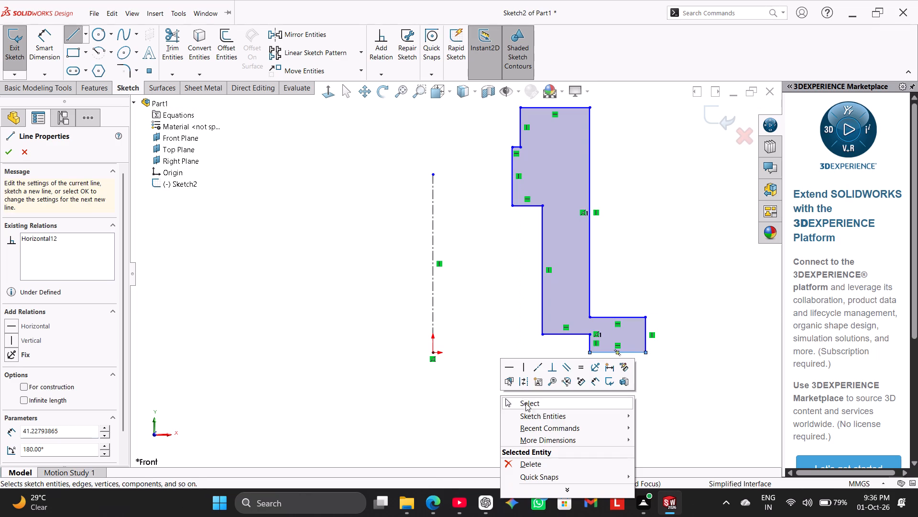
pyautogui.click(525, 403)
# Dimension diameters about the centerline: 110 mm for the flange's outer edge and 65 mm for the short vertical edge at the flange's inner side.
pyautogui.scroll(2, 317, 202)
pyautogui.click(44, 49)
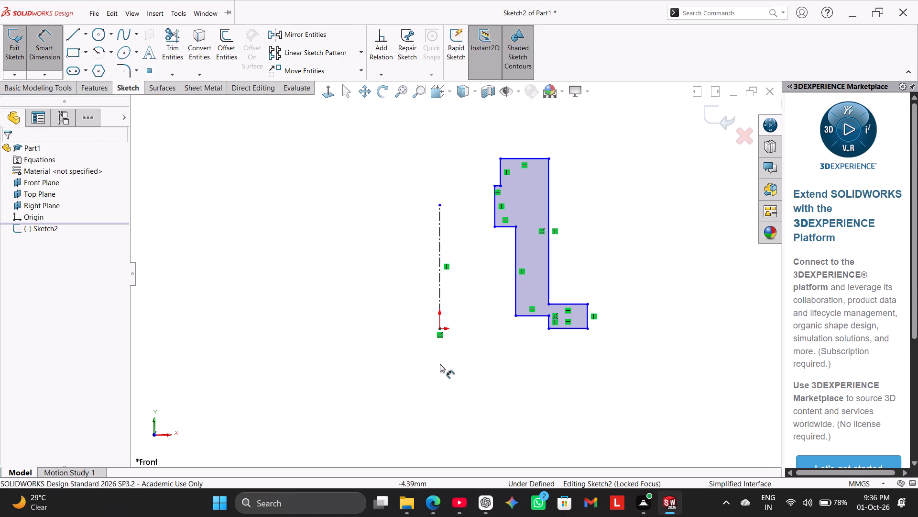
pyautogui.click(586, 311)
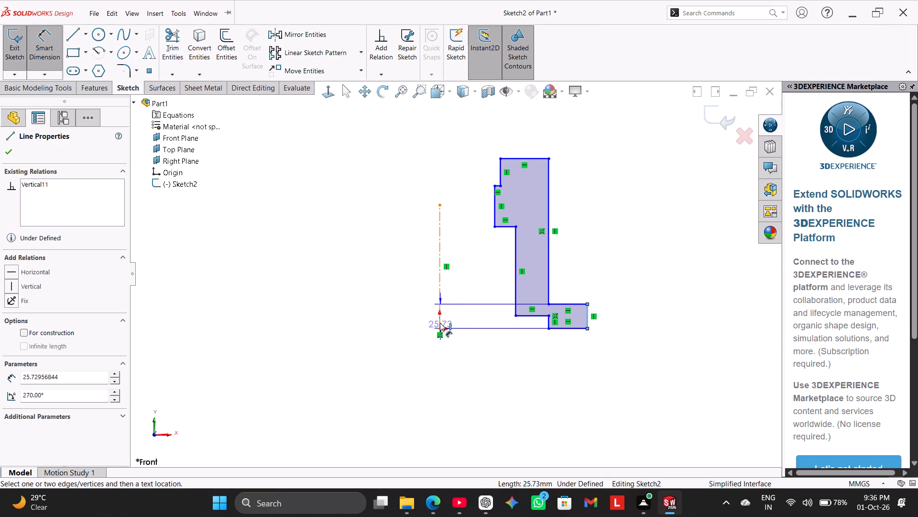
pyautogui.click(438, 308)
pyautogui.click(397, 371)
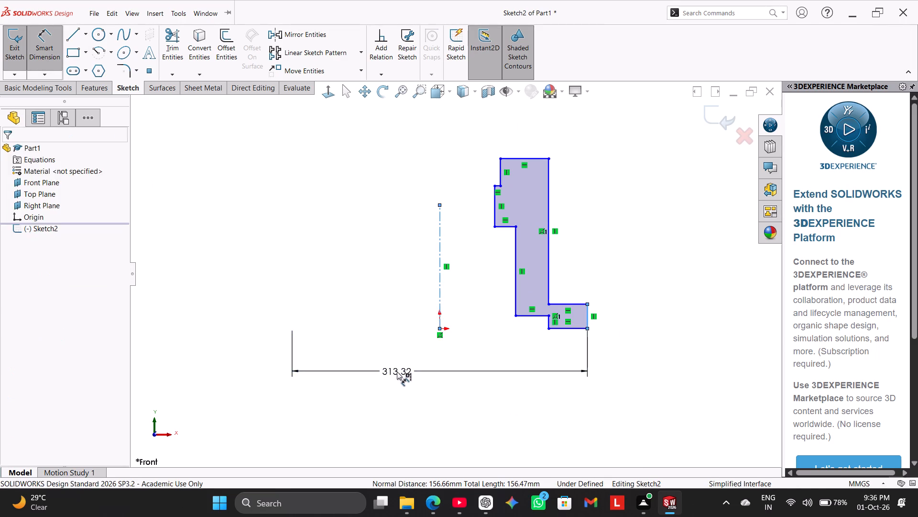
pyautogui.write('110')
pyautogui.press('Return')
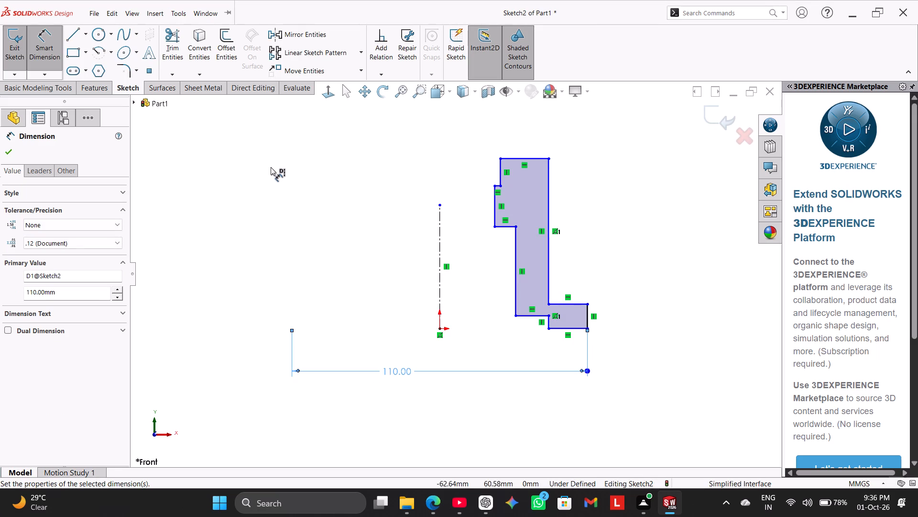
pyautogui.scroll(-1, 561, 332)
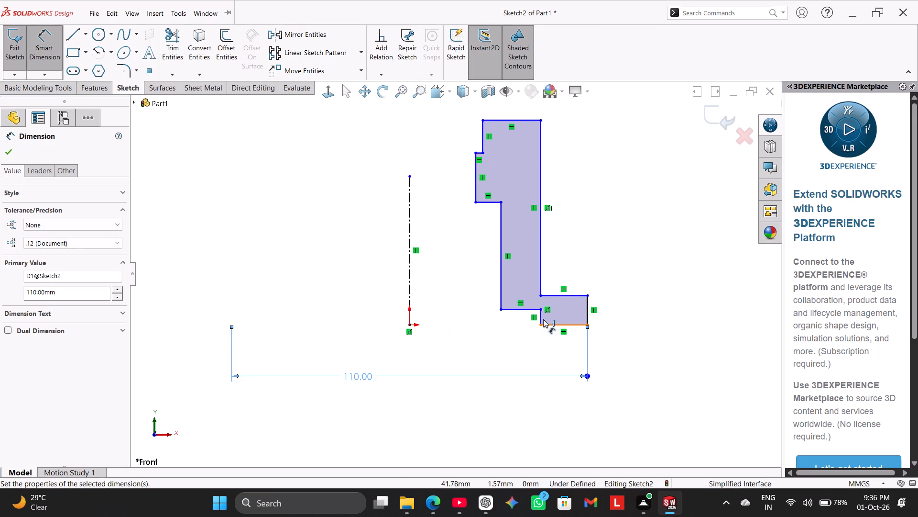
pyautogui.click(541, 318)
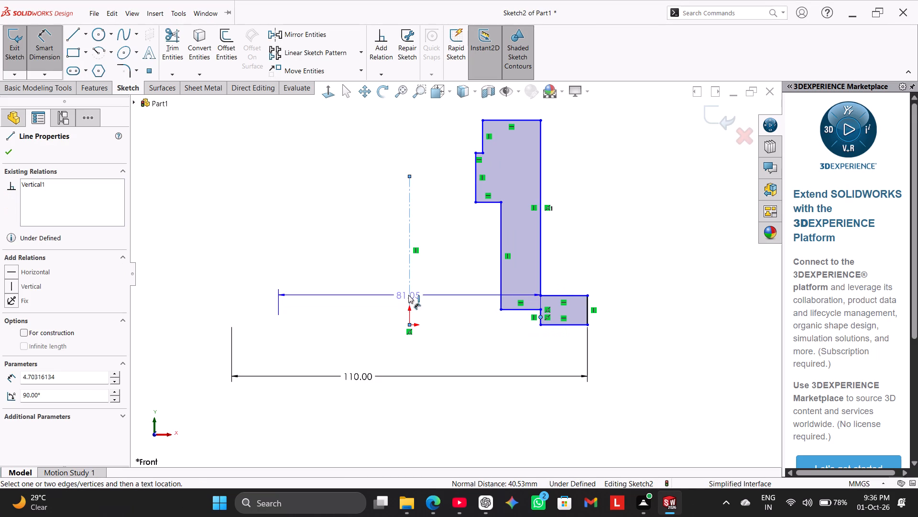
pyautogui.click(405, 356)
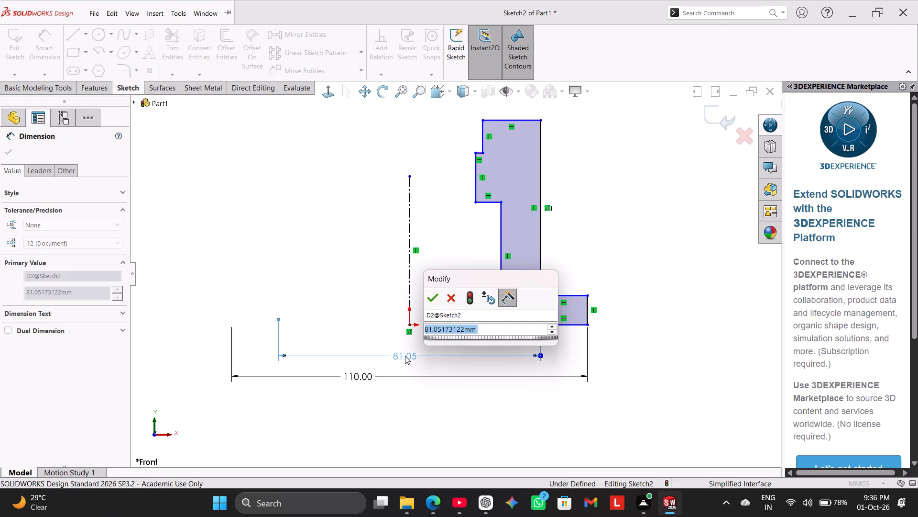
pyautogui.write('65')
pyautogui.press('Return')
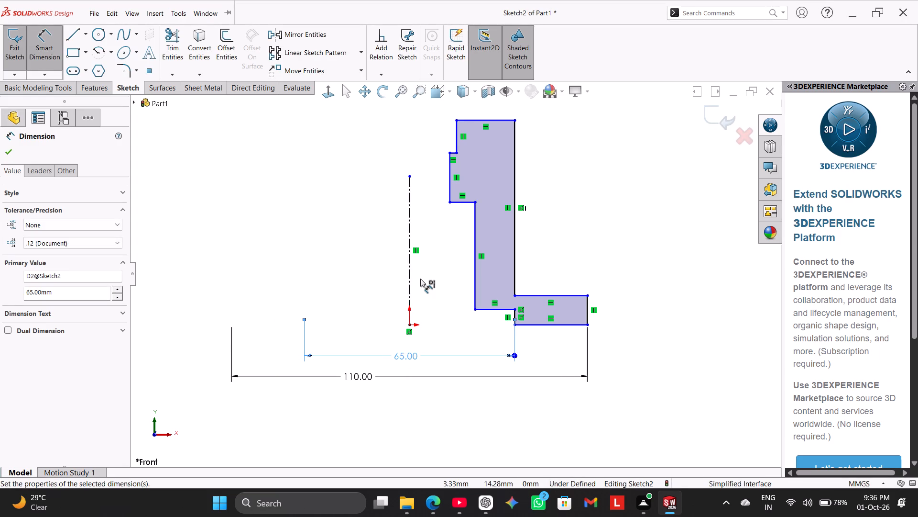
# Dimension the inner diameters about the centerline: 42 mm for the long inner wall and 25 mm for the narrow step above it.
pyautogui.click(475, 258)
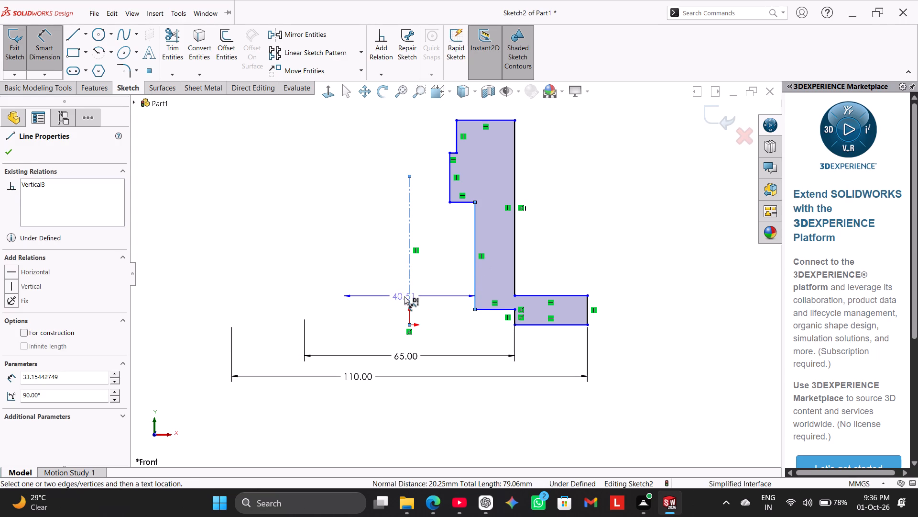
pyautogui.click(404, 296)
pyautogui.write('42')
pyautogui.press('Return')
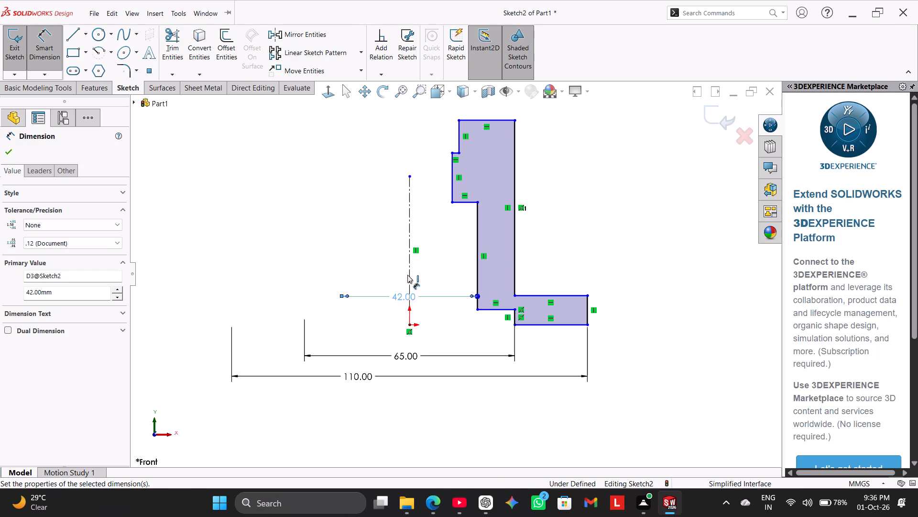
pyautogui.click(450, 179)
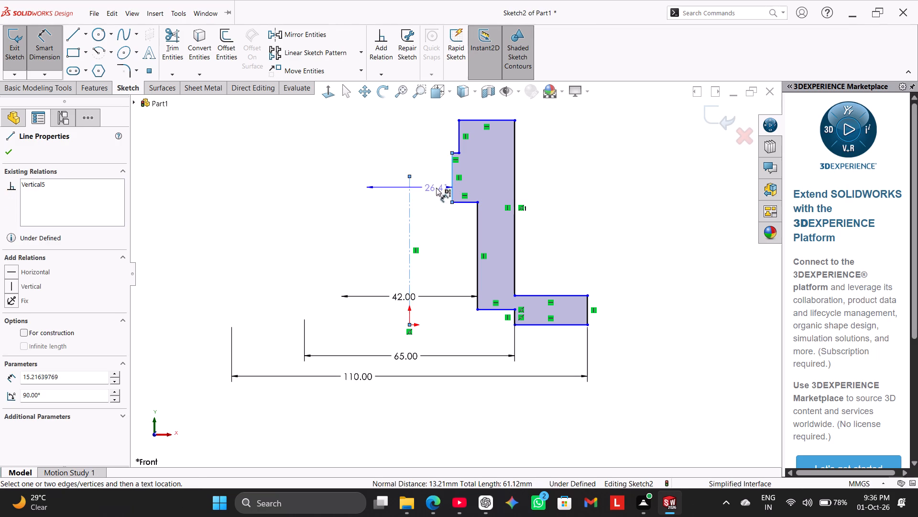
pyautogui.click(417, 204)
pyautogui.write('25')
pyautogui.press('Return')
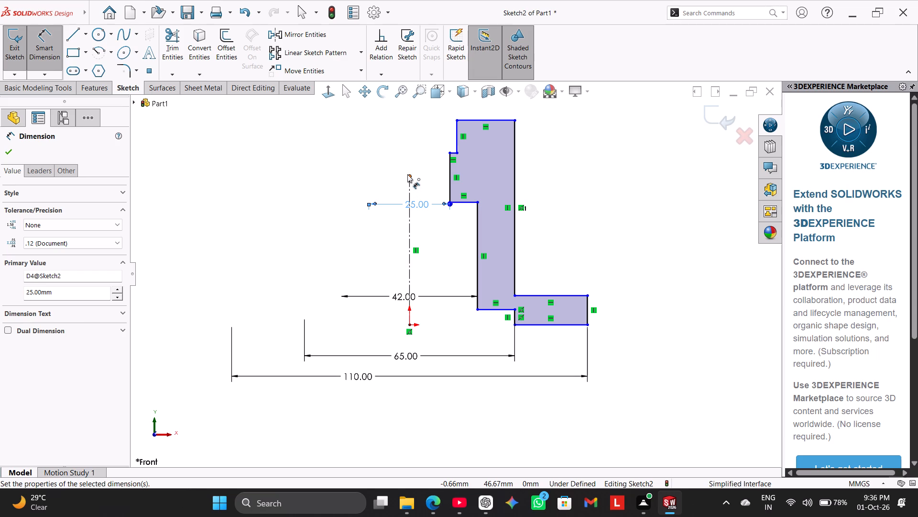
# Extend the centerline's upper endpoint above the top of the profile, to a height of about 71 mm.
pyautogui.moveTo(407, 174); pyautogui.dragTo(409, 116)
pyautogui.rightClick(329, 152)
pyautogui.click(368, 182)
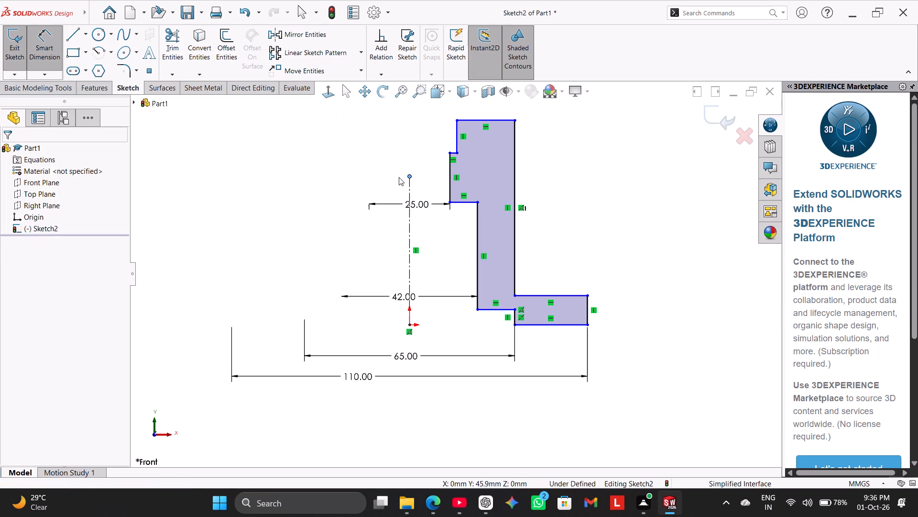
pyautogui.moveTo(411, 175); pyautogui.dragTo(411, 94)
pyautogui.scroll(3, 421, 118)
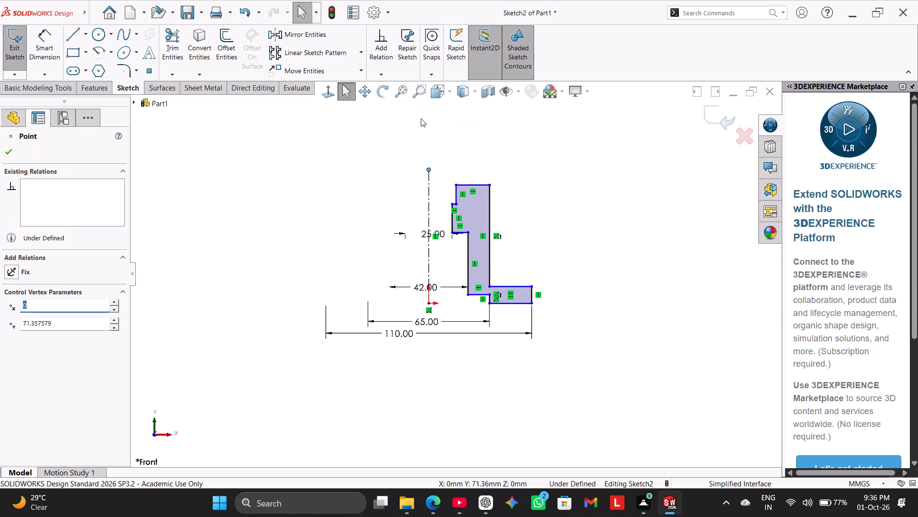
# Continue dimensioning the profile with Smart Dimension.
pyautogui.click(50, 45)
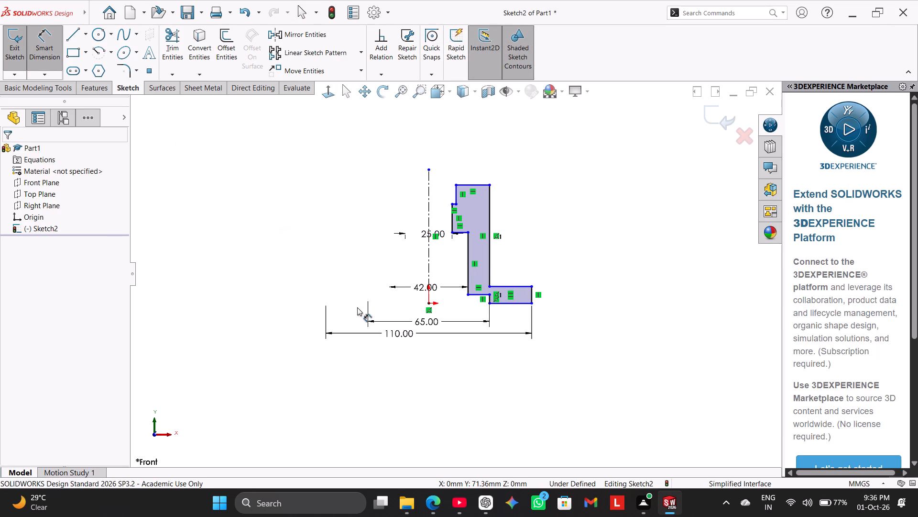
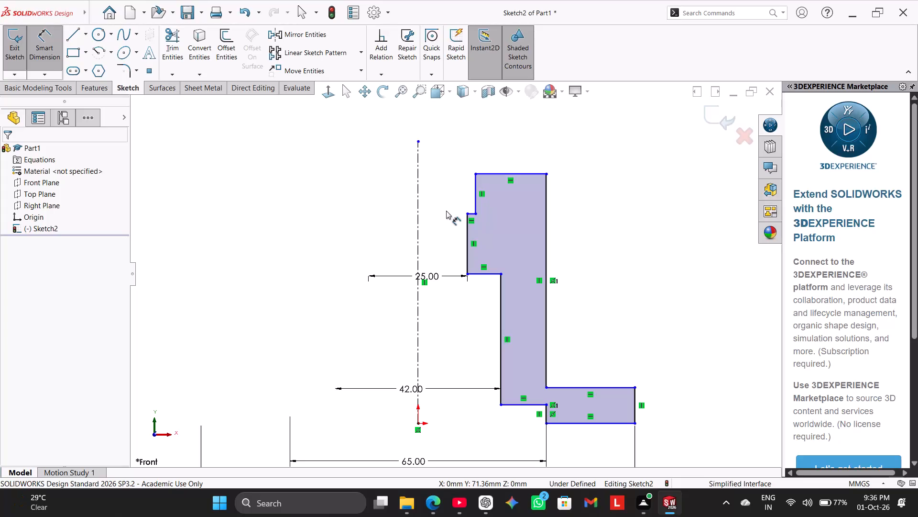
# Dimension the diameter of the uppermost inner vertical edge about the centerline as 30 mm.
pyautogui.click(474, 190)
pyautogui.click(419, 181)
pyautogui.click(409, 202)
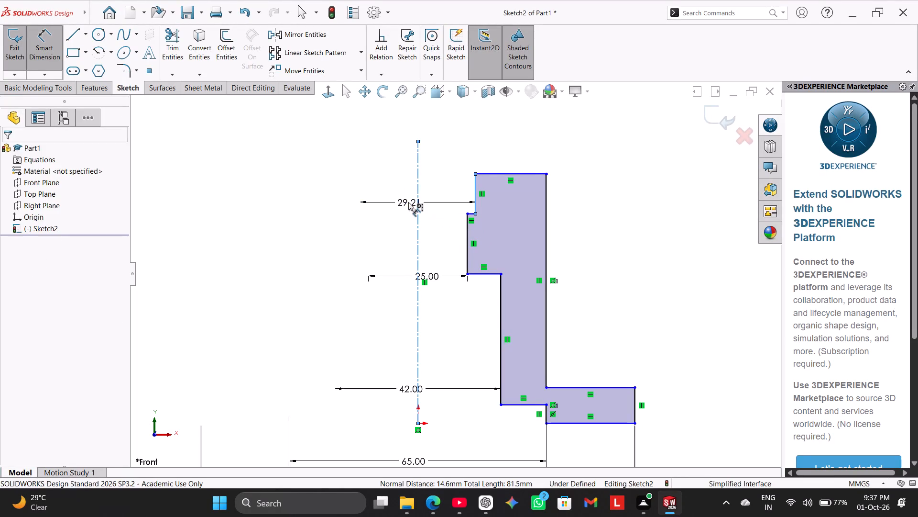
pyautogui.write('30')
pyautogui.press('Return')
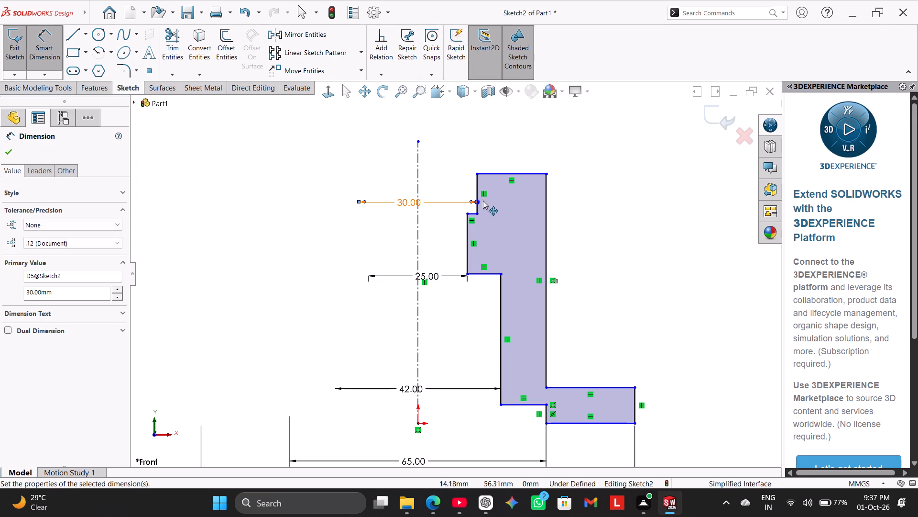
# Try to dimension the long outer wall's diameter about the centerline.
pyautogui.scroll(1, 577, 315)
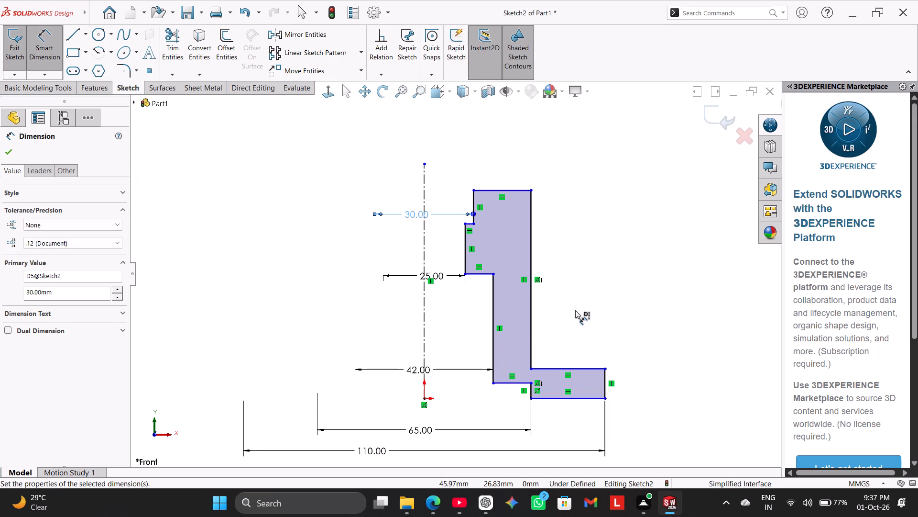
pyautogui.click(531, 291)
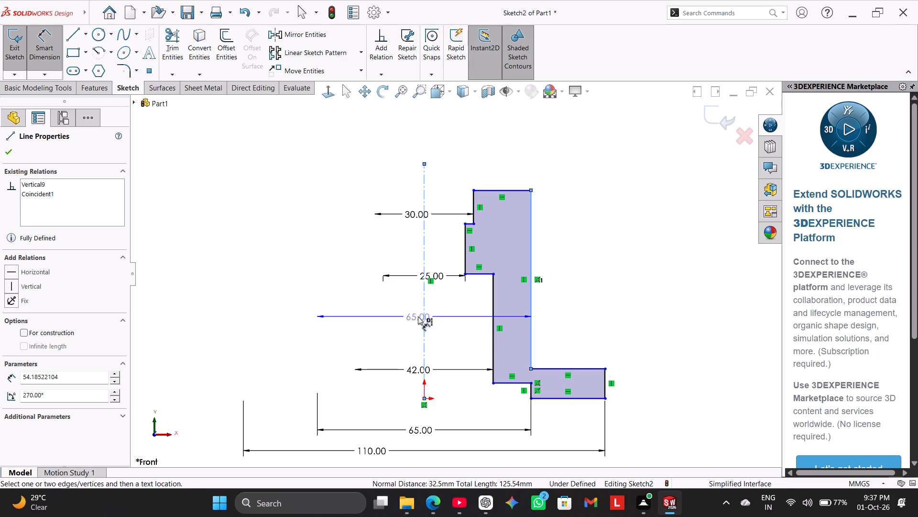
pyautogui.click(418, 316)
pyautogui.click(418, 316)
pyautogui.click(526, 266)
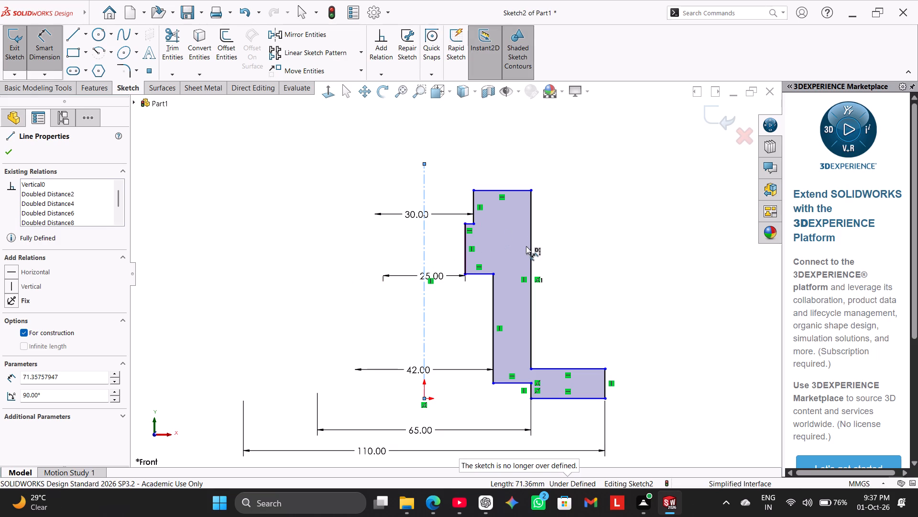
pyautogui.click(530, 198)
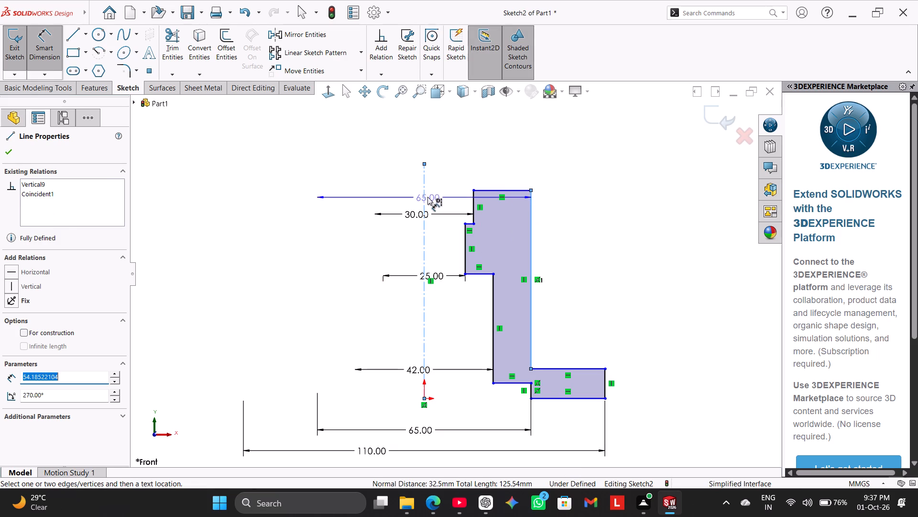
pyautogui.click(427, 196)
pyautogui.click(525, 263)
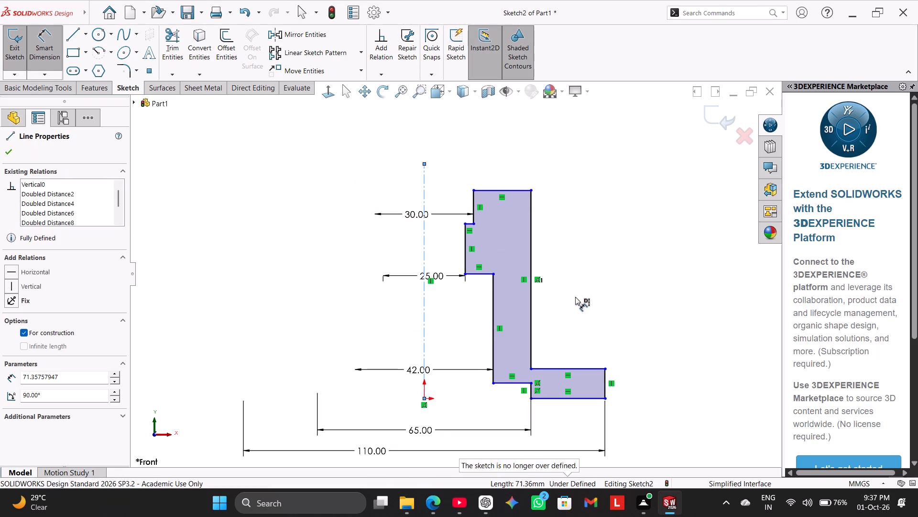
# Delete the coincident relation that ties the long outer wall to the flange's short inner edge.
pyautogui.rightClick(575, 297)
pyautogui.click(602, 325)
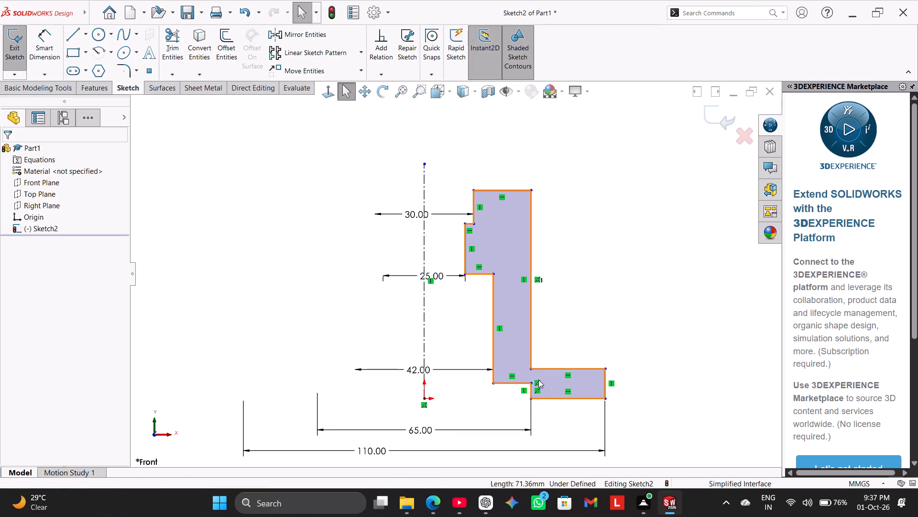
pyautogui.rightClick(538, 382)
pyautogui.click(589, 481)
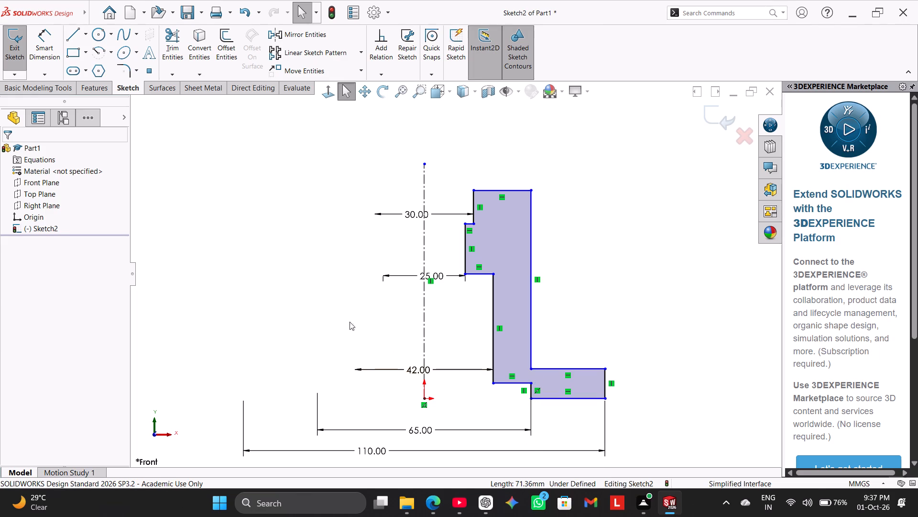
# Dimension the long outer wall's diameter about the centerline as 62 mm.
pyautogui.moveTo(41, 49); pyautogui.dragTo(51, 56)
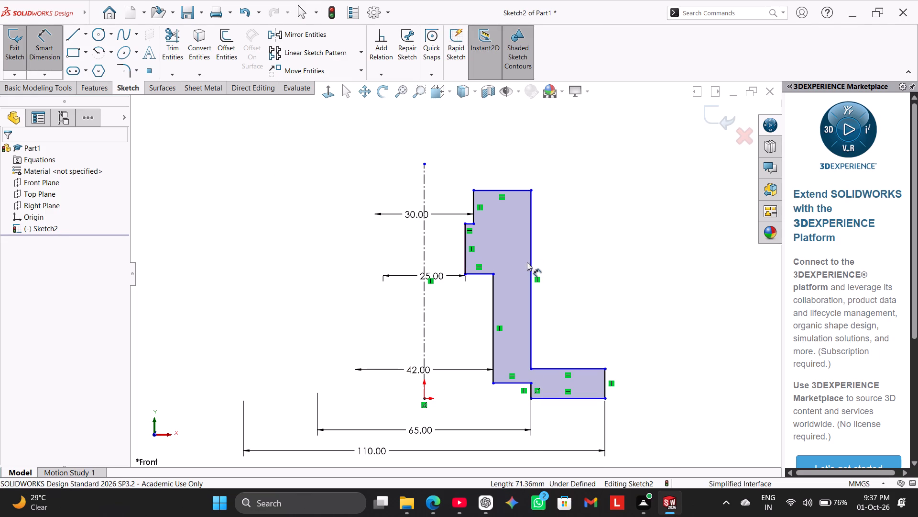
pyautogui.click(530, 264)
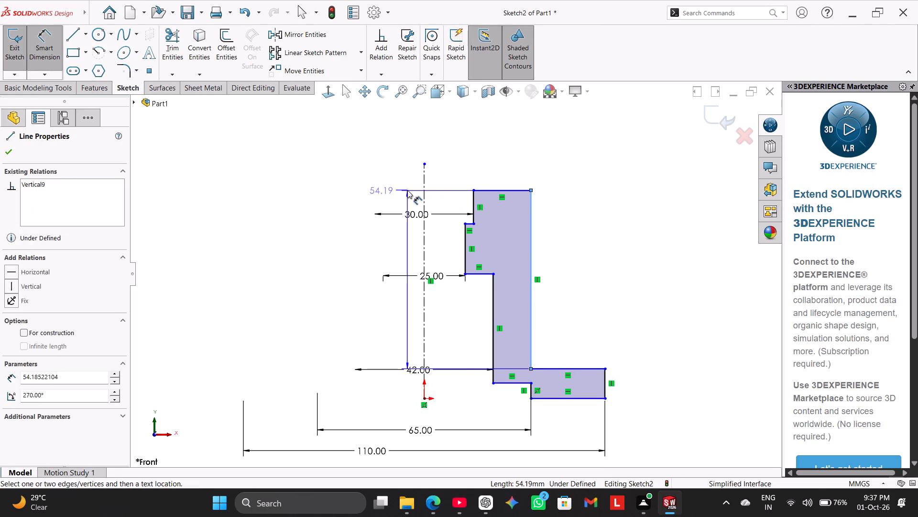
pyautogui.click(424, 191)
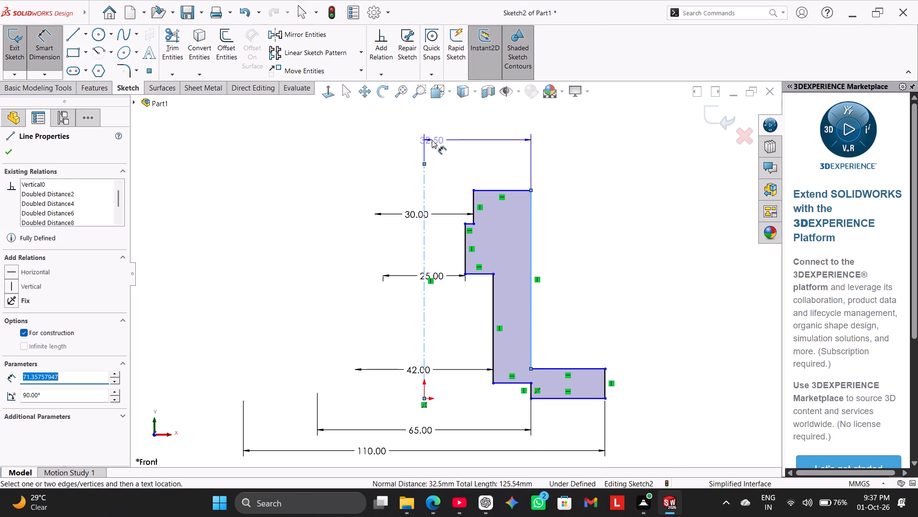
pyautogui.click(420, 135)
pyautogui.write('62')
pyautogui.press('Return')
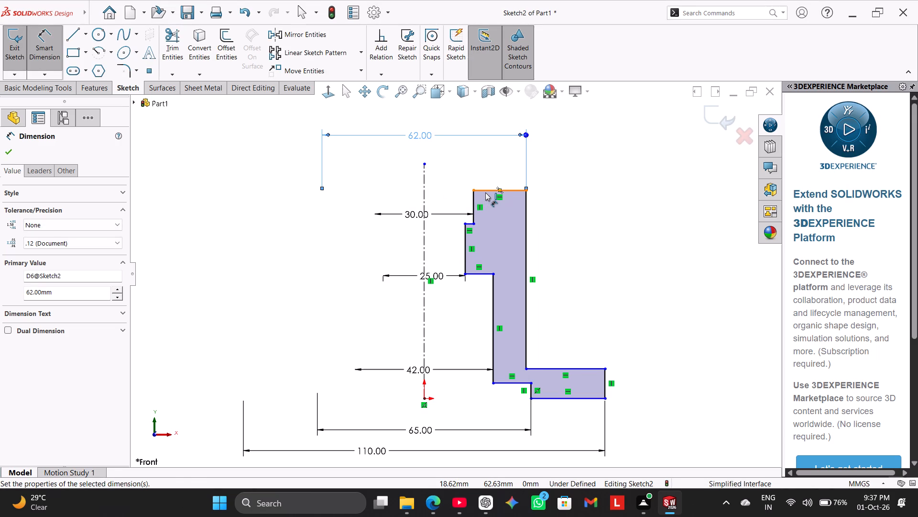
# Dimension the uppermost inner vertical edge's length as 20 mm.
pyautogui.click(485, 192)
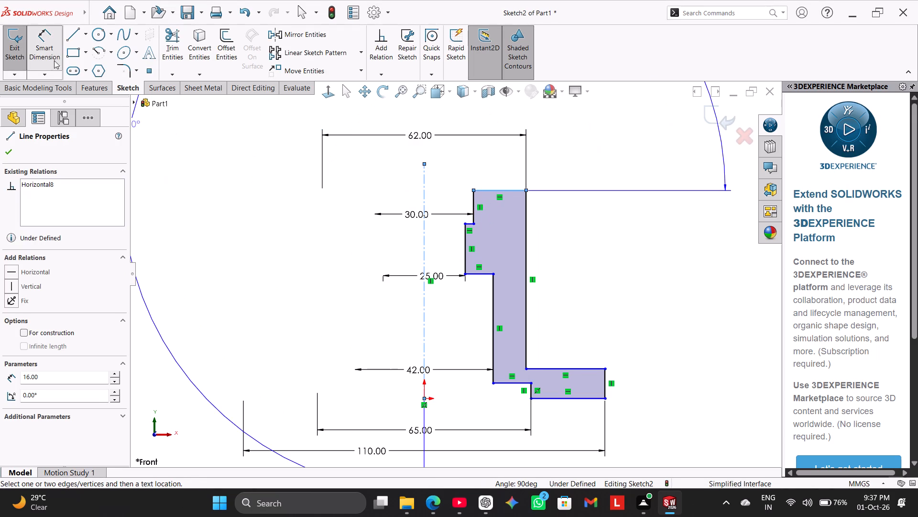
pyautogui.click(52, 53)
pyautogui.moveTo(45, 47); pyautogui.dragTo(50, 51)
pyautogui.scroll(-3, 387, 173)
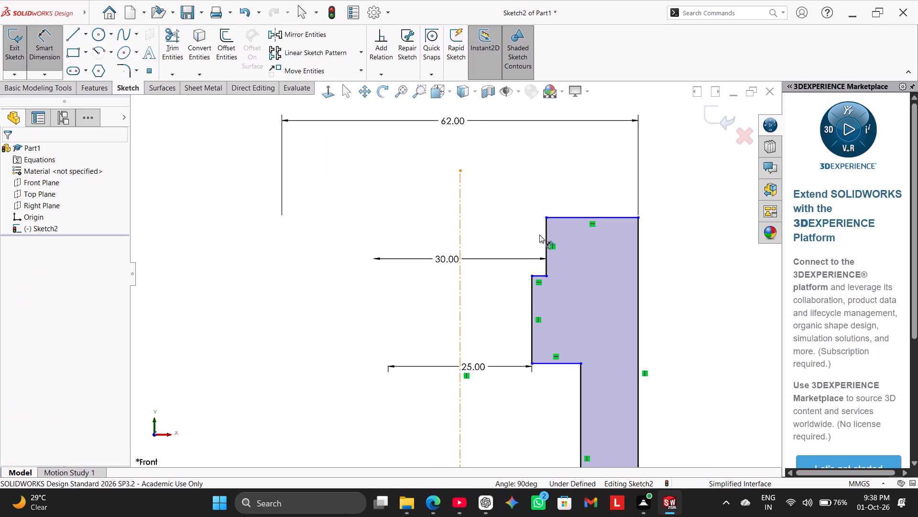
pyautogui.click(548, 234)
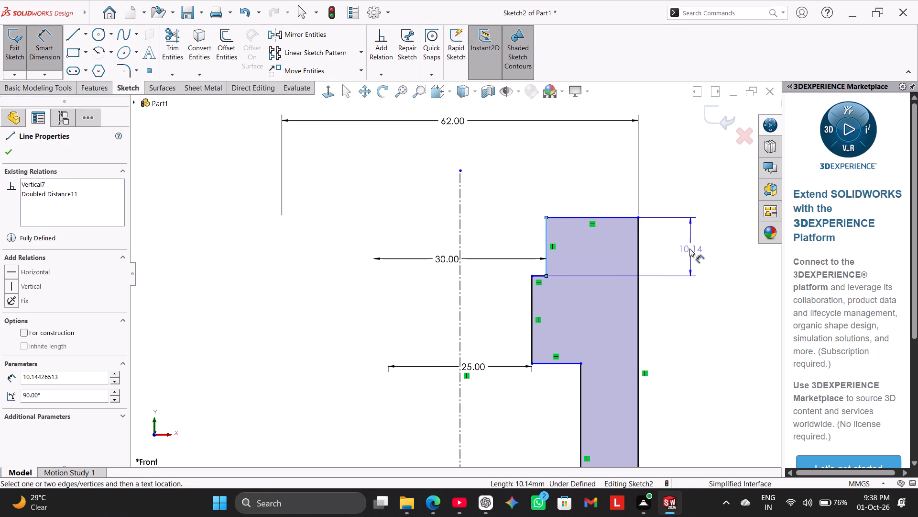
pyautogui.click(687, 249)
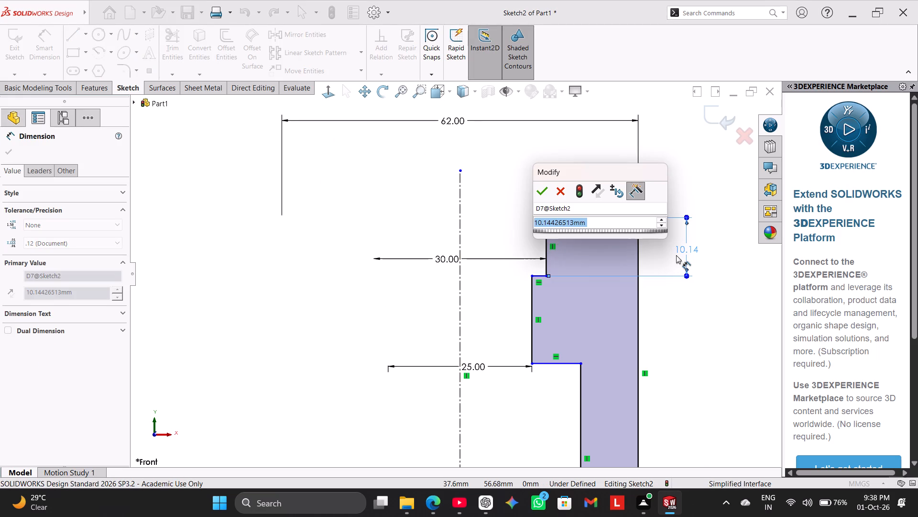
pyautogui.write('20')
pyautogui.press('Return')
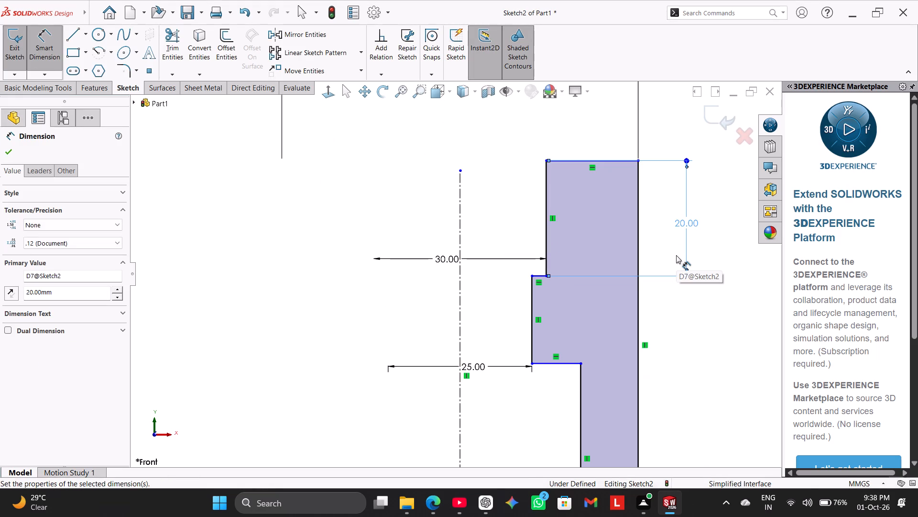
# Dimension the height from the origin to the horizontal ledge beneath the narrow step as 80 mm.
pyautogui.scroll(4, 592, 363)
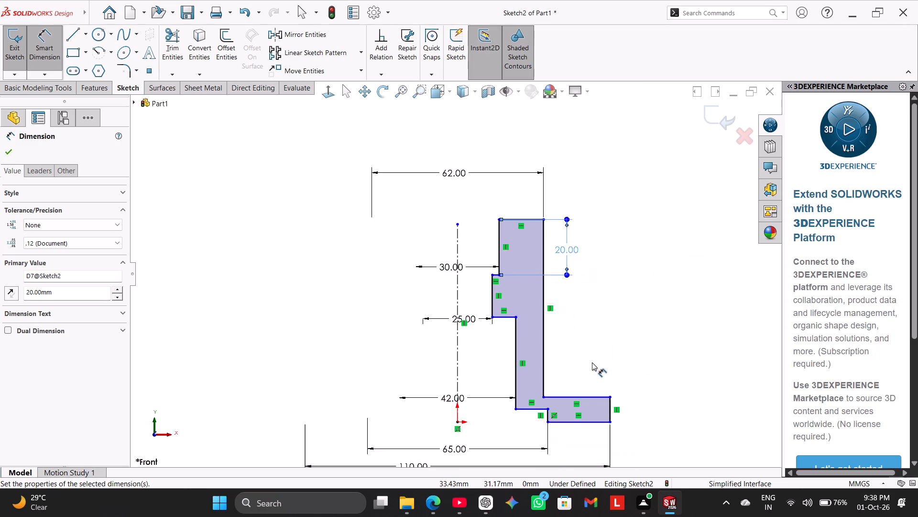
pyautogui.scroll(1, 592, 362)
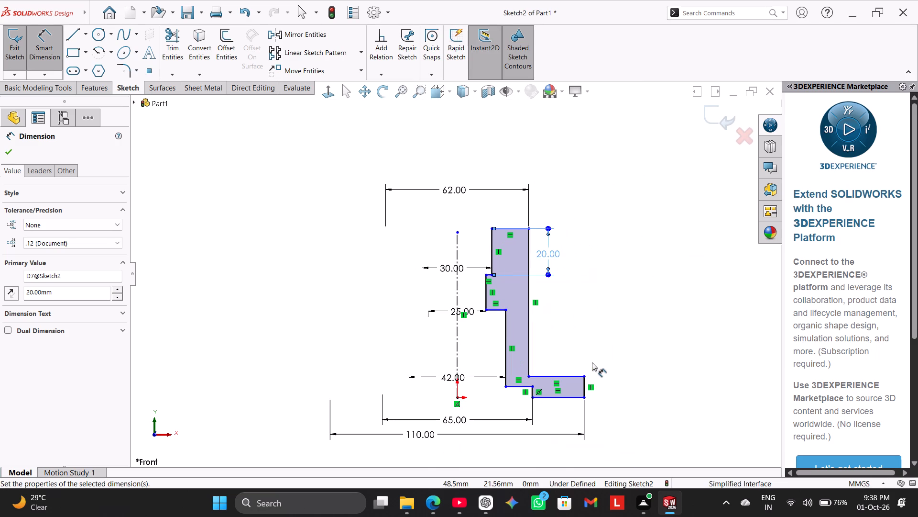
pyautogui.scroll(1, 592, 362)
pyautogui.scroll(-2, 592, 362)
pyautogui.click(436, 270)
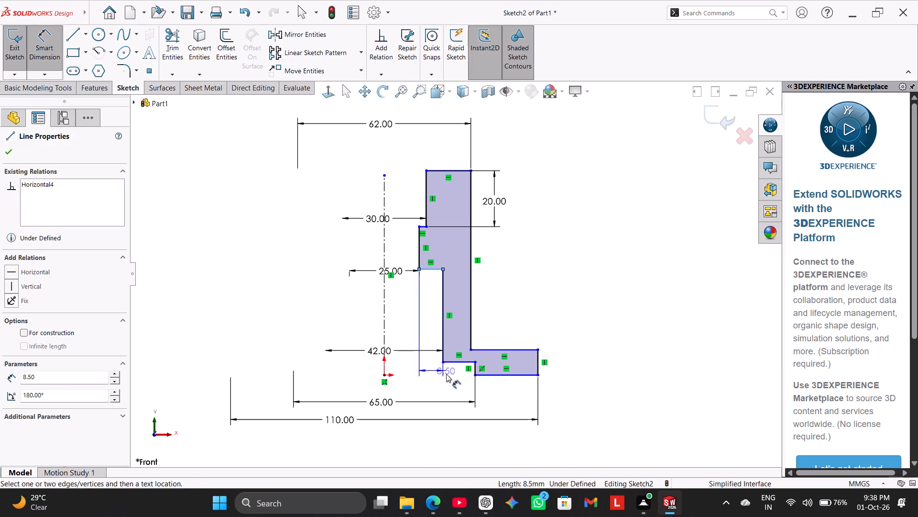
pyautogui.click(386, 373)
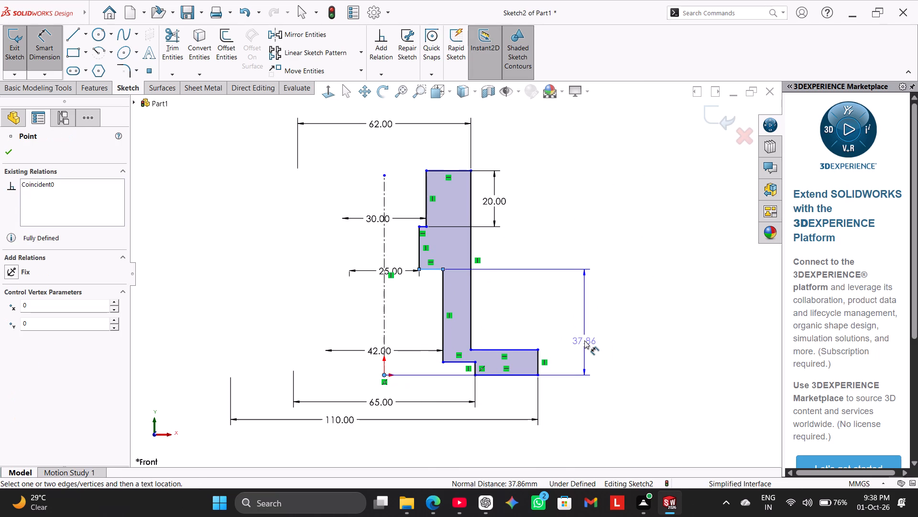
pyautogui.click(584, 340)
pyautogui.write('80')
pyautogui.press('Return')
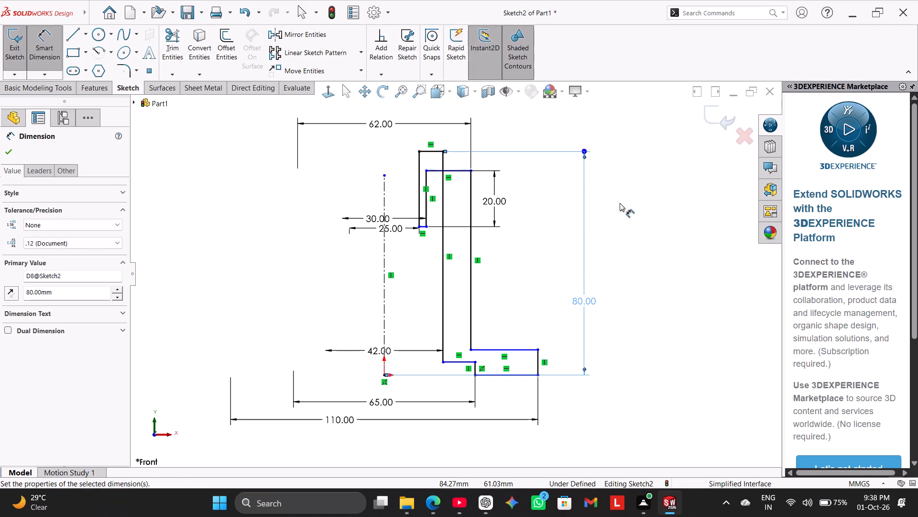
# Move the short horizontal edge at the top of the narrow step up above the 80 mm ledge.
pyautogui.rightClick(620, 203)
pyautogui.click(647, 234)
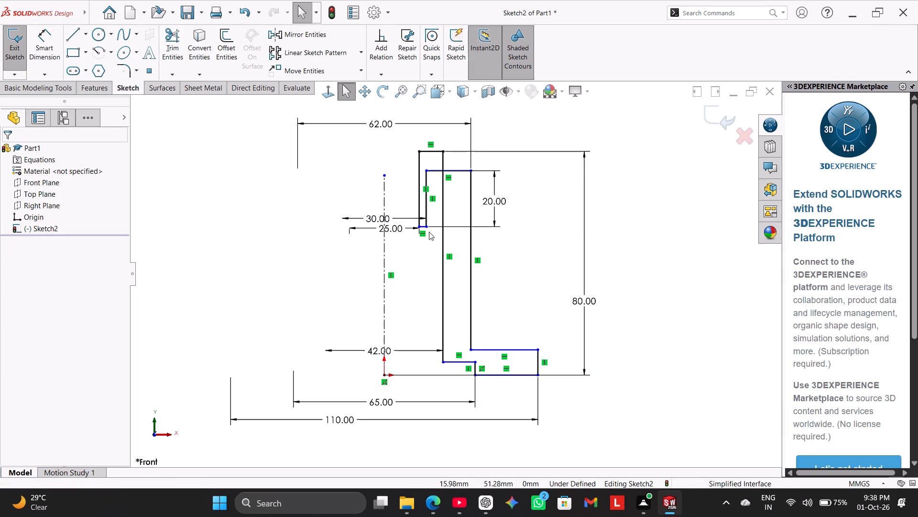
pyautogui.moveTo(423, 224); pyautogui.dragTo(425, 132)
# Extend the centerline's upper endpoint above the profile's top, to a height of about 116 mm.
pyautogui.scroll(2, 458, 154)
pyautogui.moveTo(406, 208); pyautogui.dragTo(406, 162)
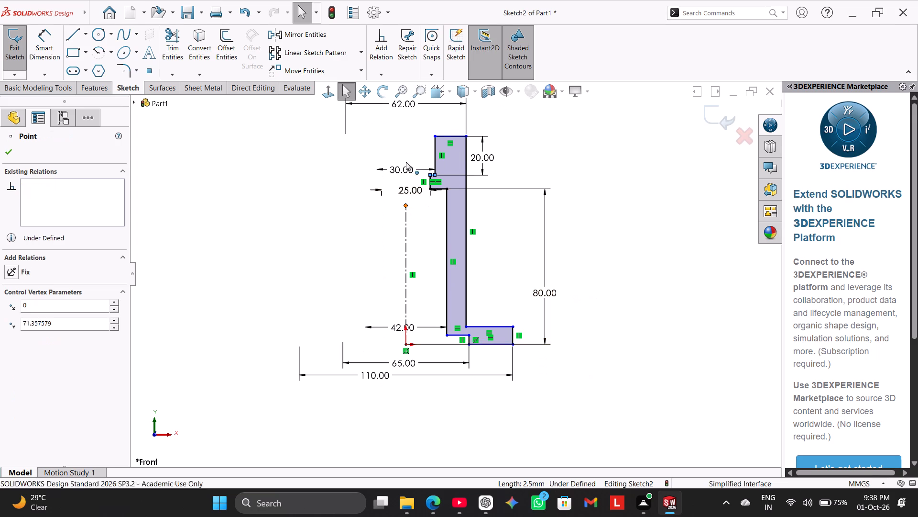
pyautogui.moveTo(406, 162); pyautogui.dragTo(408, 119)
# Dimension the short vertical edge at the flange's inner side as 5 mm.
pyautogui.scroll(-3, 484, 140)
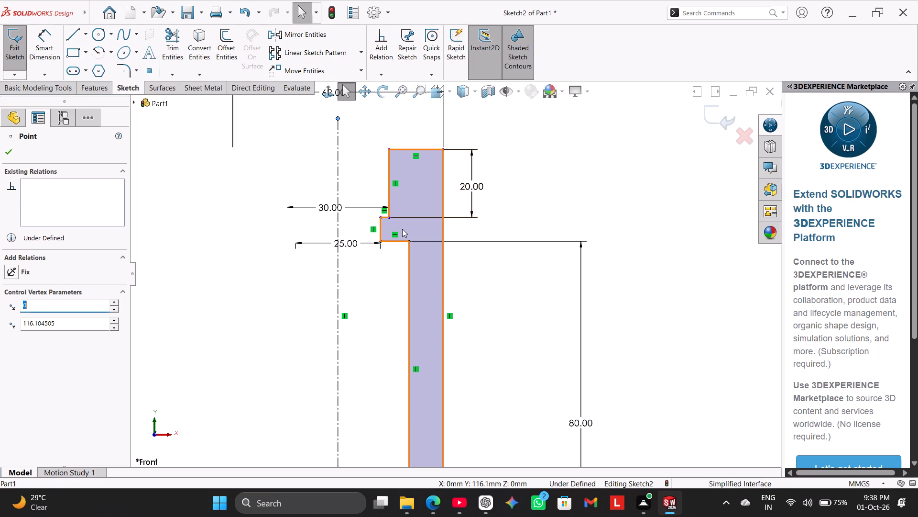
pyautogui.scroll(5, 445, 238)
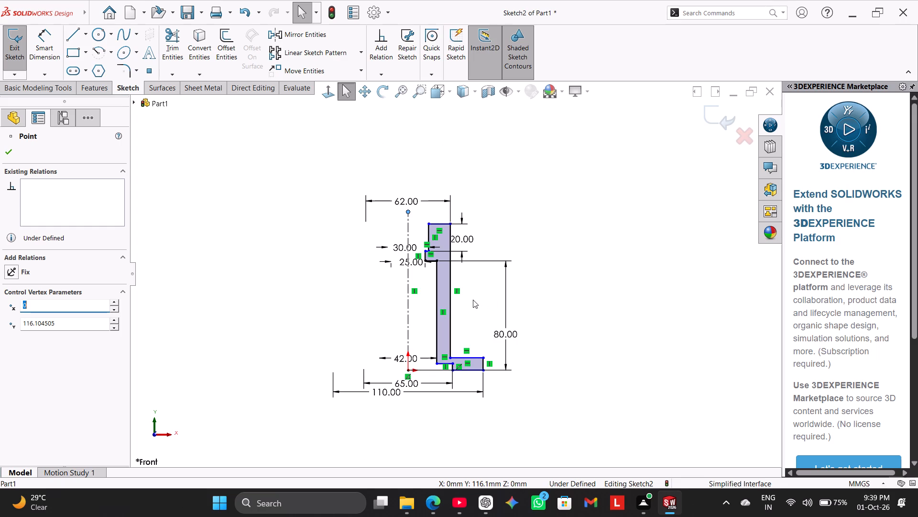
pyautogui.scroll(-4, 539, 477)
pyautogui.scroll(-1, 477, 382)
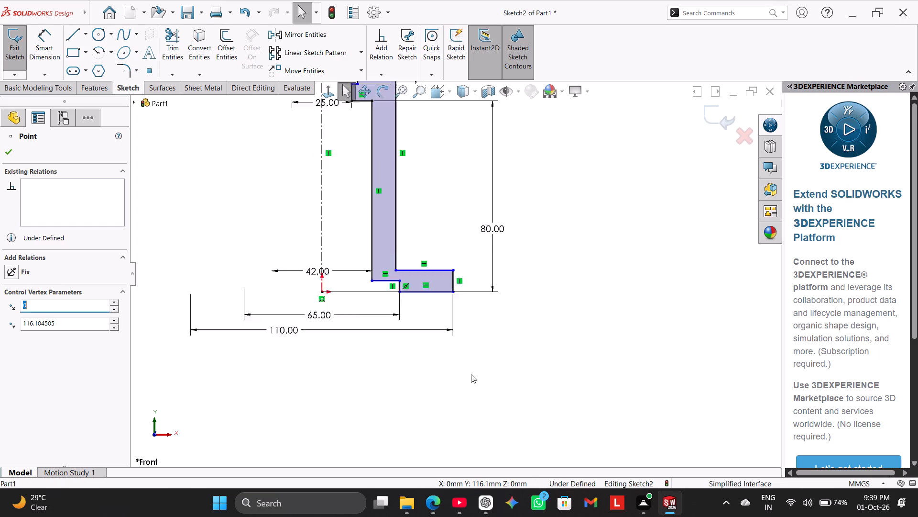
pyautogui.scroll(-2, 471, 374)
pyautogui.click(41, 41)
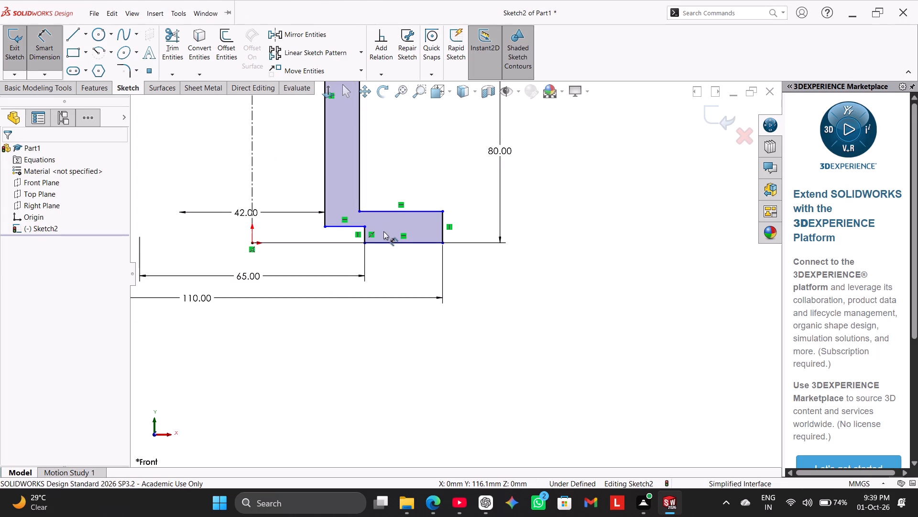
pyautogui.click(366, 238)
pyautogui.click(566, 236)
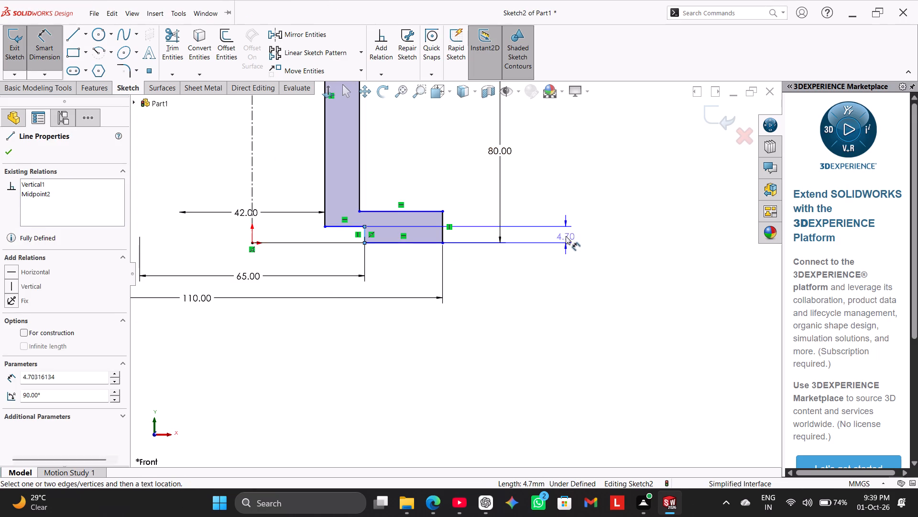
pyautogui.press('5')
pyautogui.press('Return')
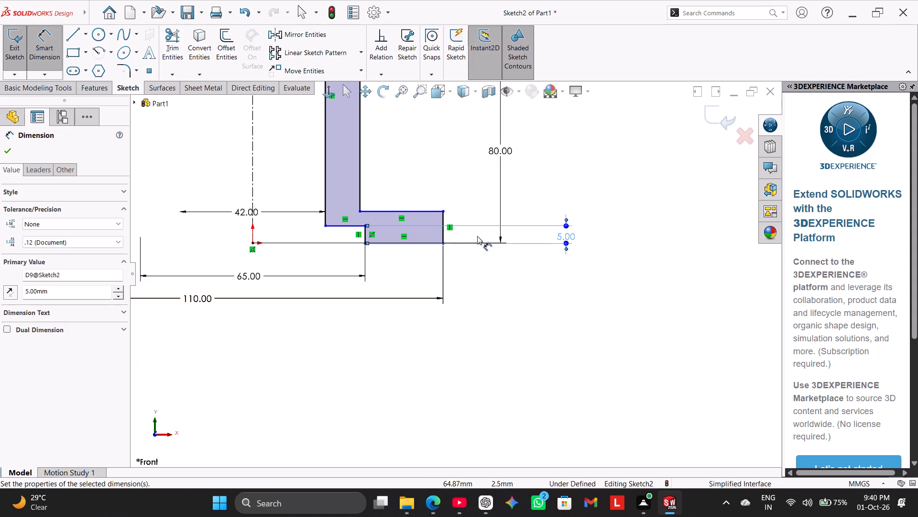
# Dimension the overall height from the origin to the profile's top inner corner as 120 mm.
pyautogui.scroll(4, 436, 218)
pyautogui.scroll(2, 427, 170)
pyautogui.scroll(-3, 427, 170)
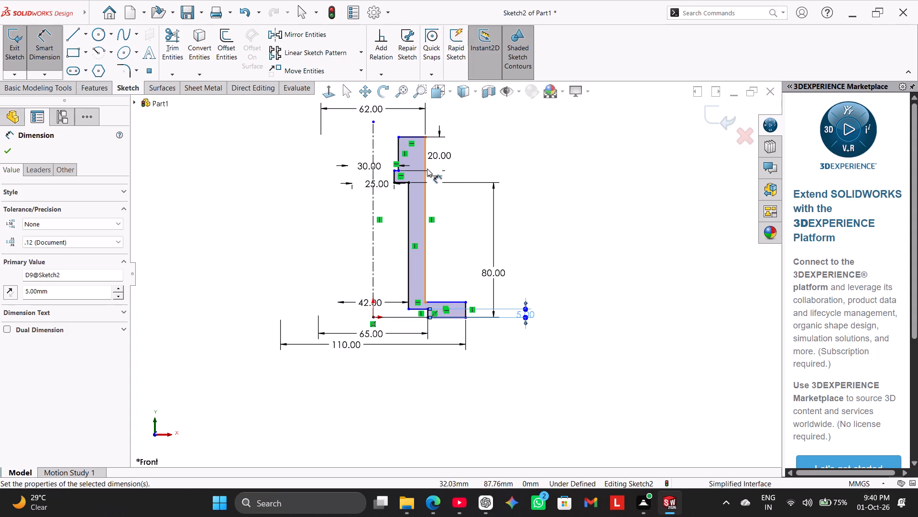
pyautogui.scroll(-2, 427, 169)
pyautogui.scroll(1, 437, 169)
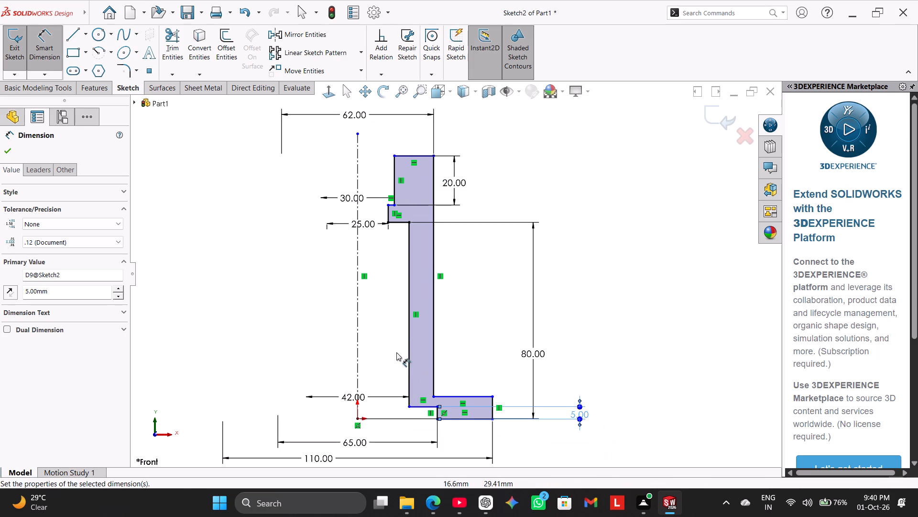
pyautogui.click(358, 416)
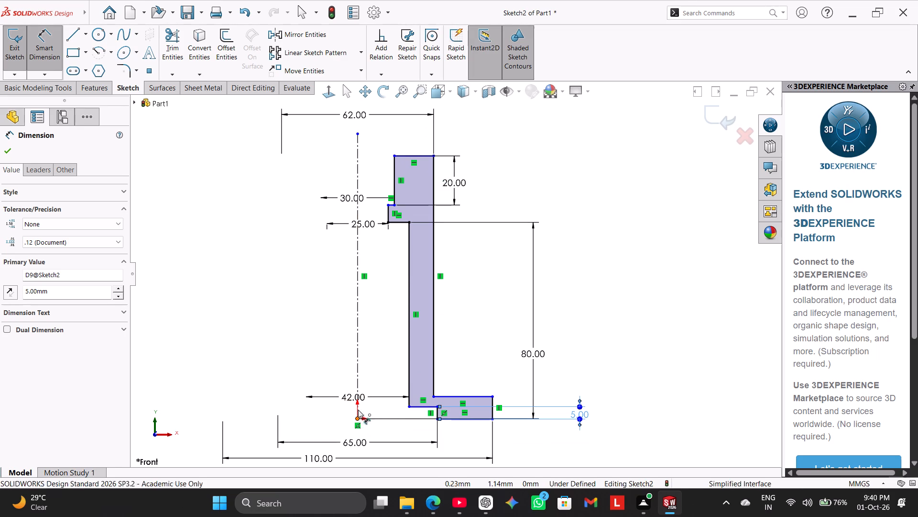
pyautogui.click(397, 154)
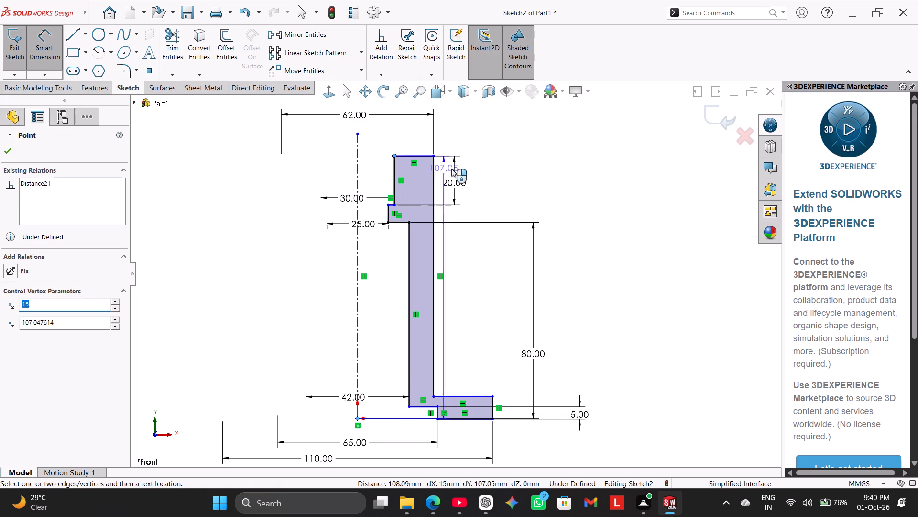
pyautogui.click(646, 267)
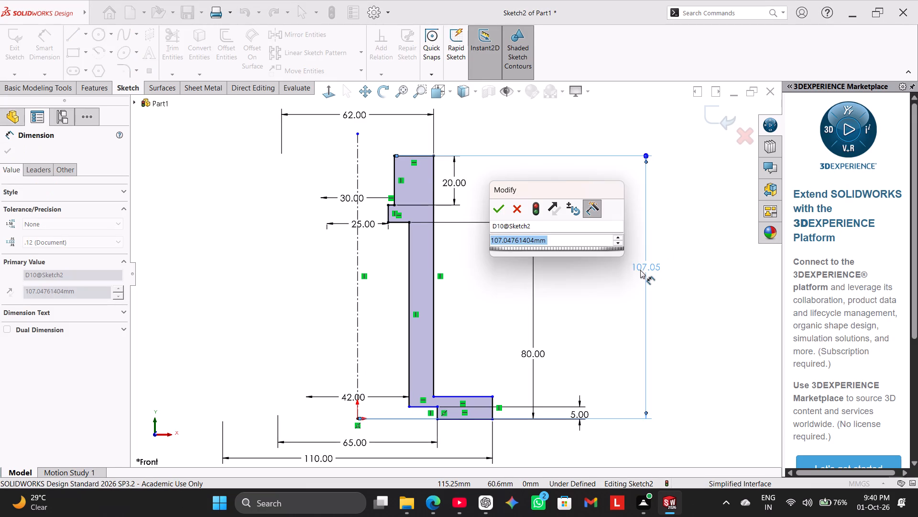
pyautogui.write('120')
pyautogui.press('Return')
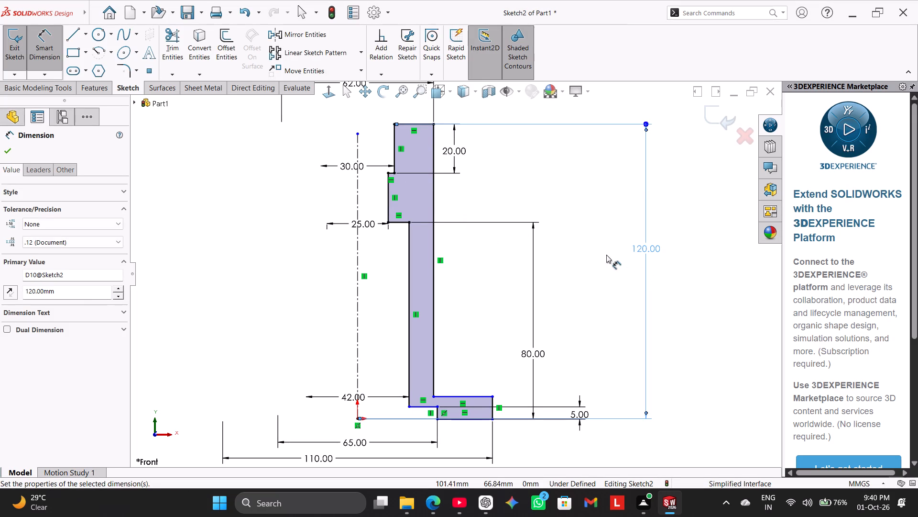
pyautogui.rightClick(573, 180)
pyautogui.click(606, 210)
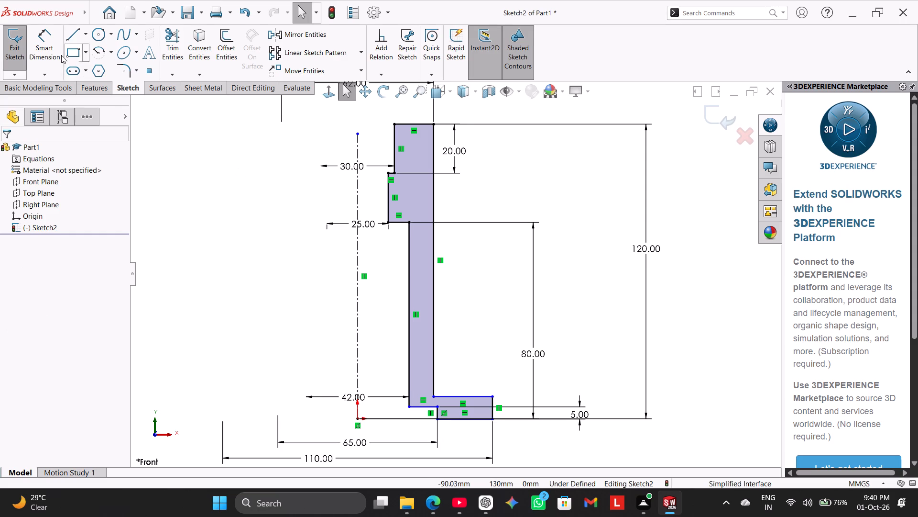
# Dimension the flange's outer vertical edge as 12 mm.
pyautogui.click(44, 55)
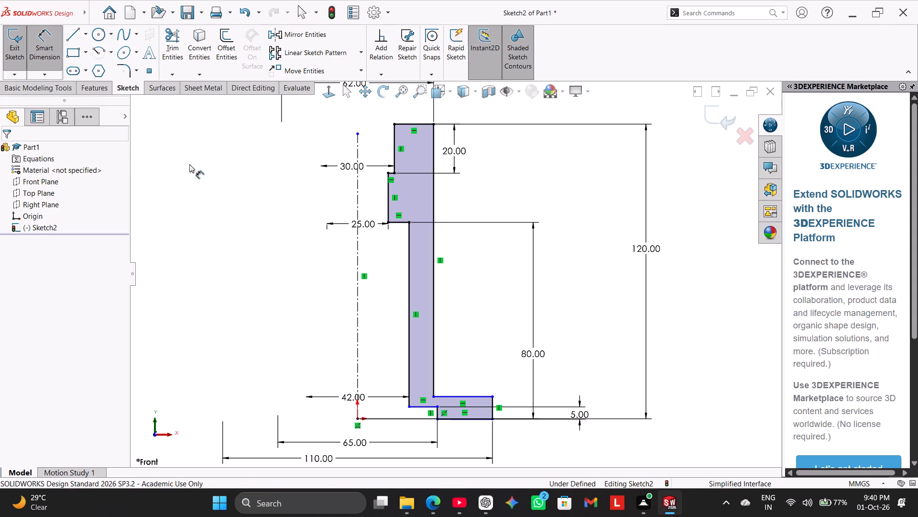
pyautogui.click(493, 401)
pyautogui.click(618, 406)
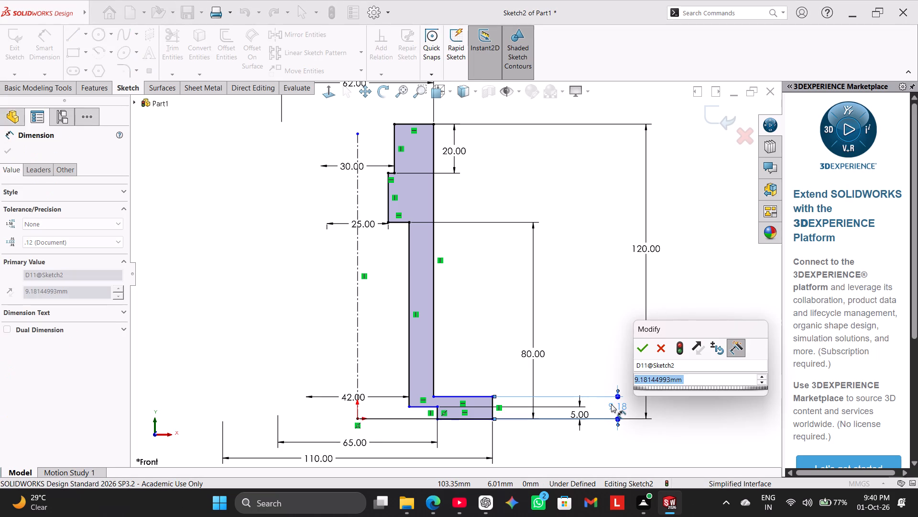
pyautogui.write('12')
pyautogui.press('Return')
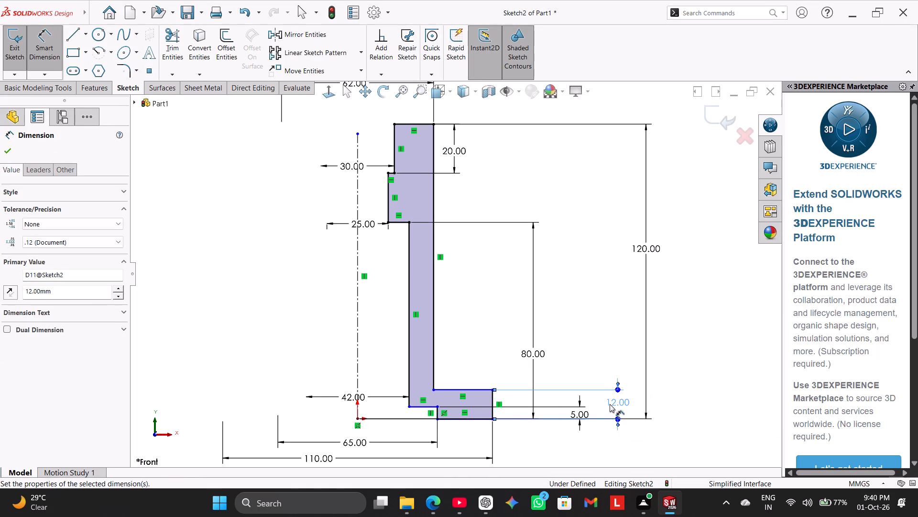
pyautogui.rightClick(714, 317)
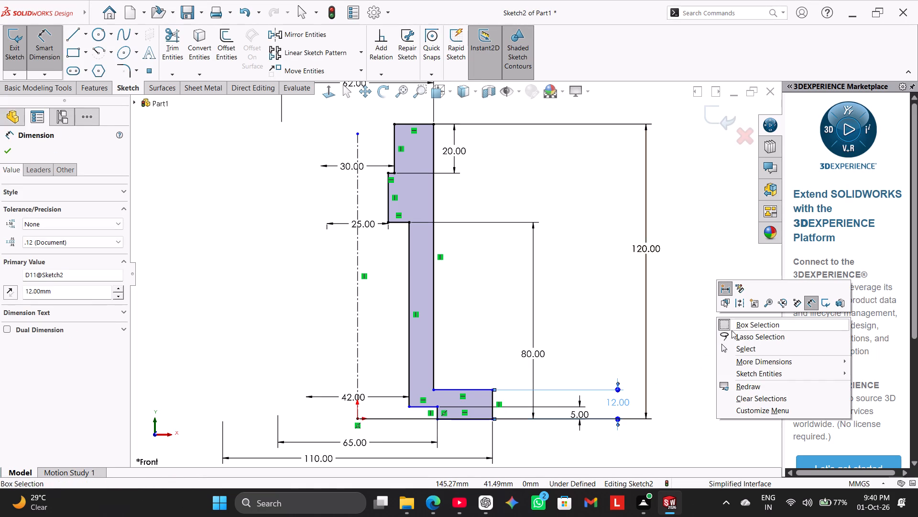
pyautogui.click(746, 350)
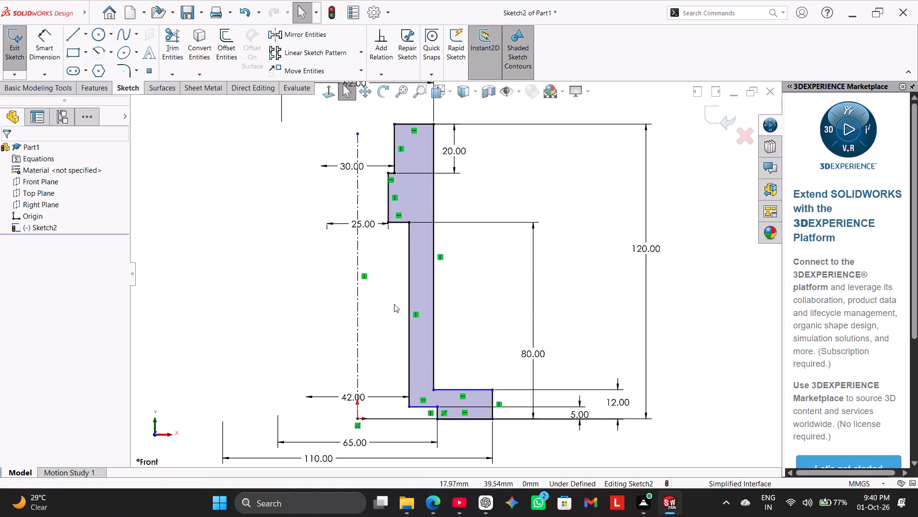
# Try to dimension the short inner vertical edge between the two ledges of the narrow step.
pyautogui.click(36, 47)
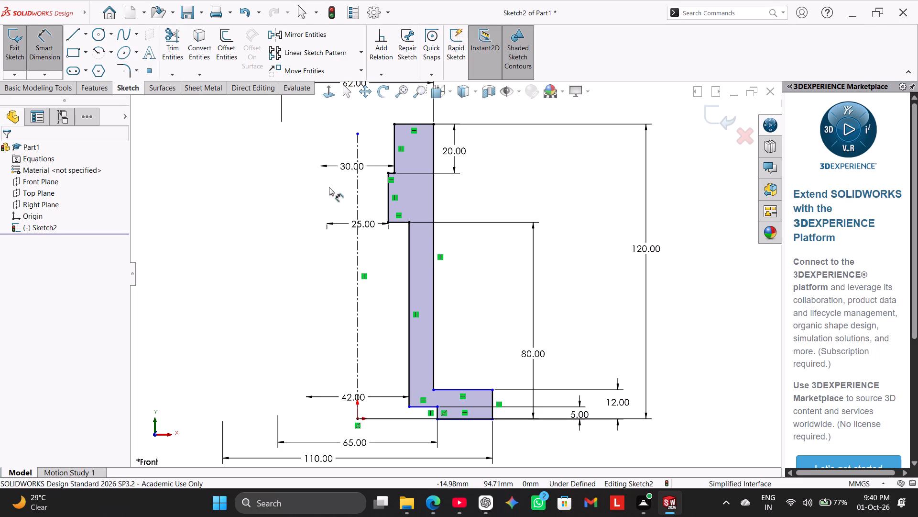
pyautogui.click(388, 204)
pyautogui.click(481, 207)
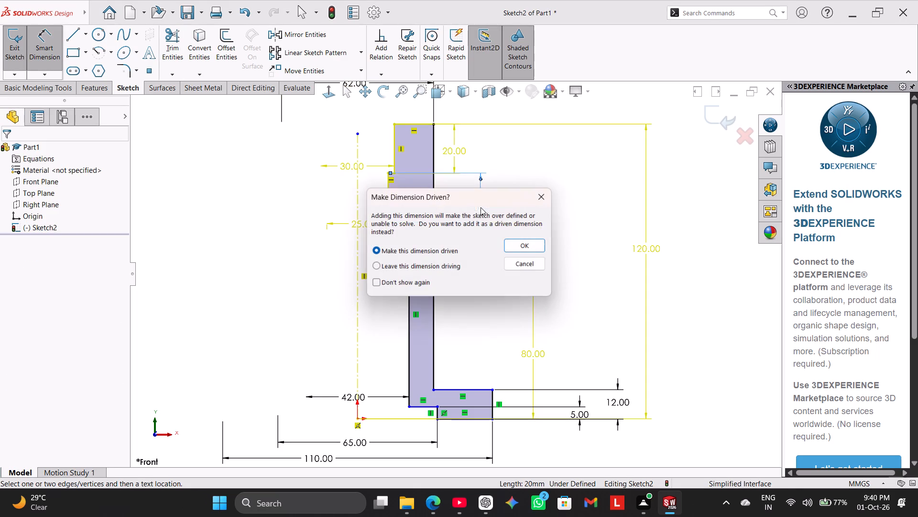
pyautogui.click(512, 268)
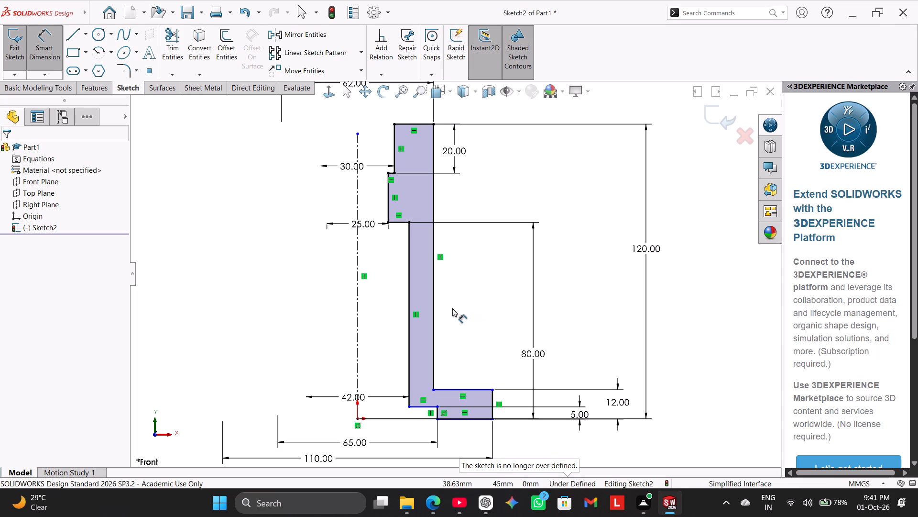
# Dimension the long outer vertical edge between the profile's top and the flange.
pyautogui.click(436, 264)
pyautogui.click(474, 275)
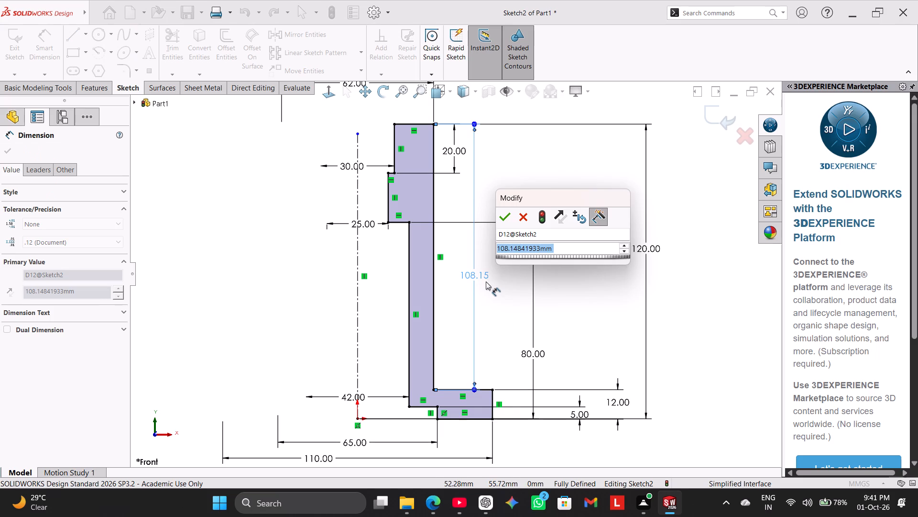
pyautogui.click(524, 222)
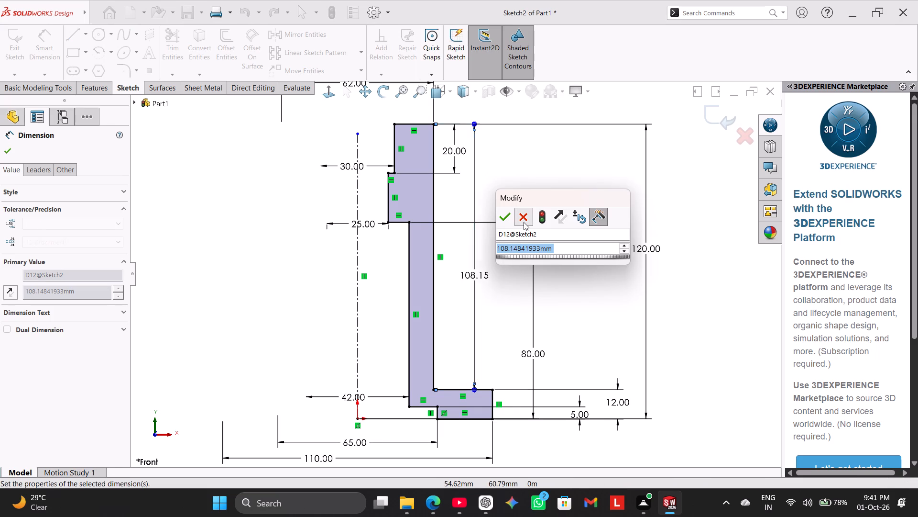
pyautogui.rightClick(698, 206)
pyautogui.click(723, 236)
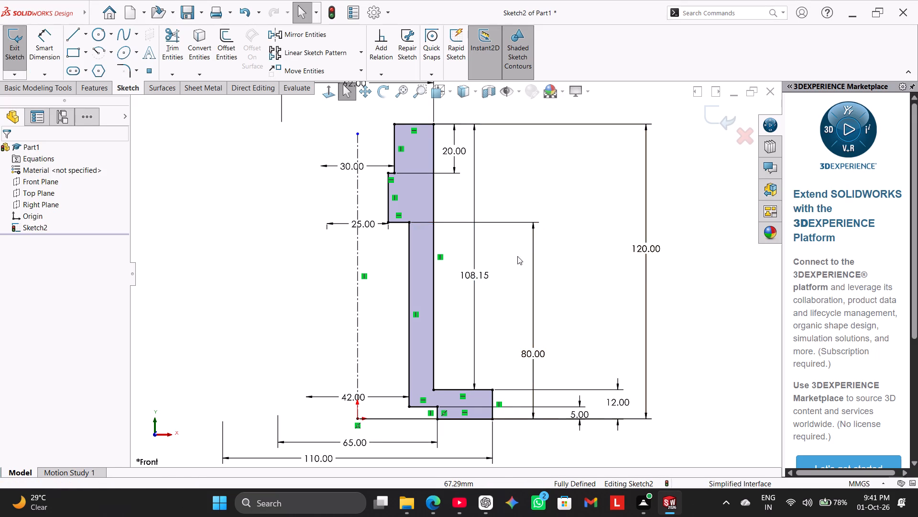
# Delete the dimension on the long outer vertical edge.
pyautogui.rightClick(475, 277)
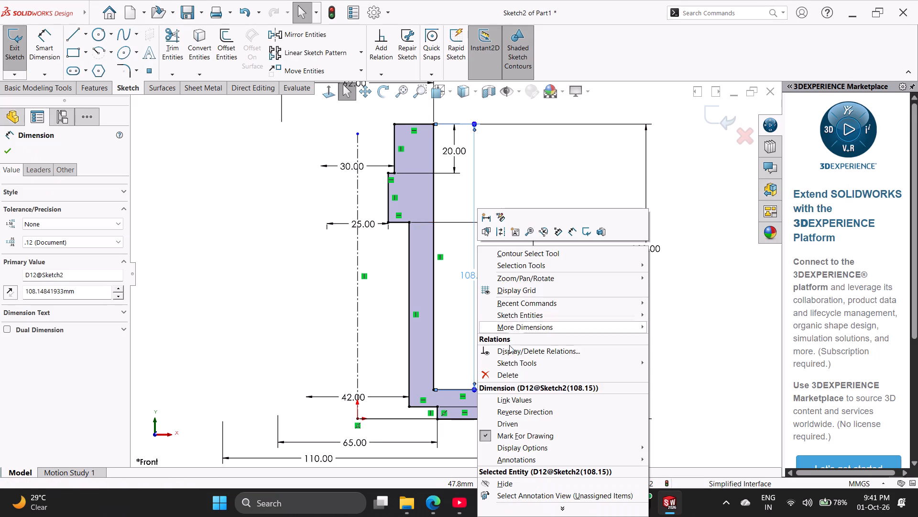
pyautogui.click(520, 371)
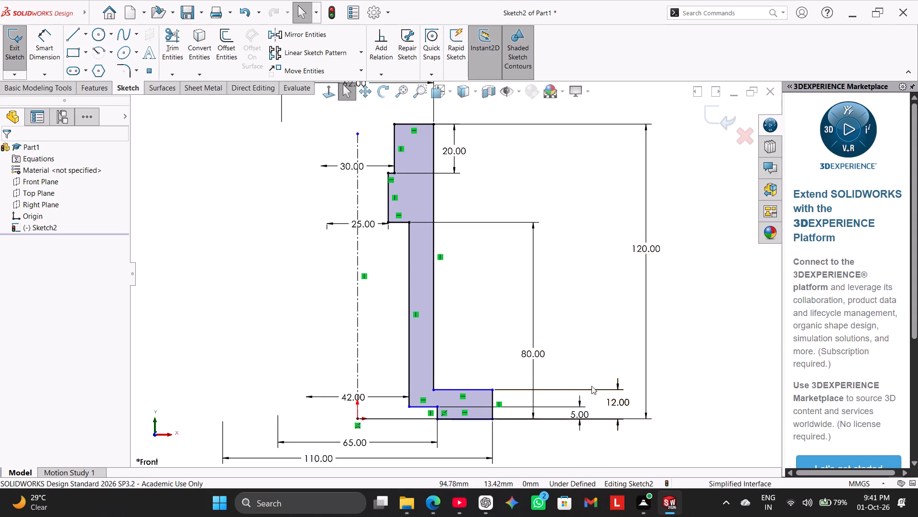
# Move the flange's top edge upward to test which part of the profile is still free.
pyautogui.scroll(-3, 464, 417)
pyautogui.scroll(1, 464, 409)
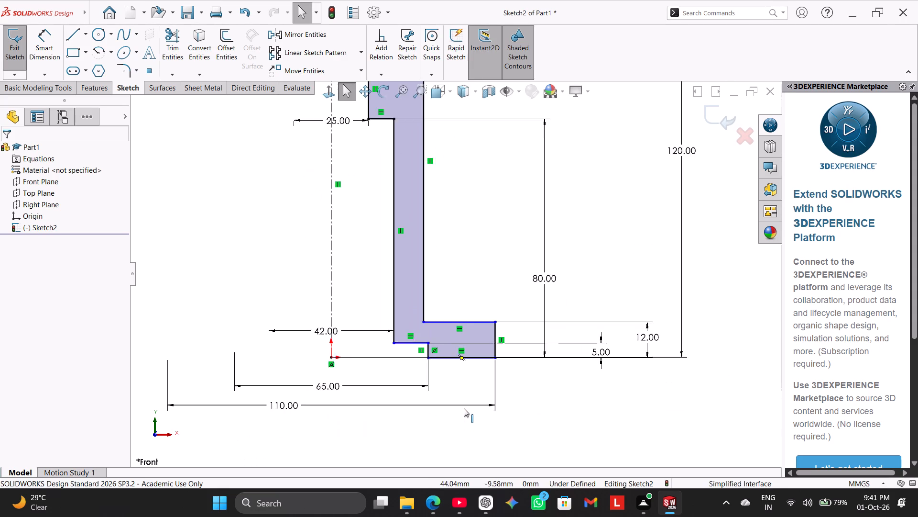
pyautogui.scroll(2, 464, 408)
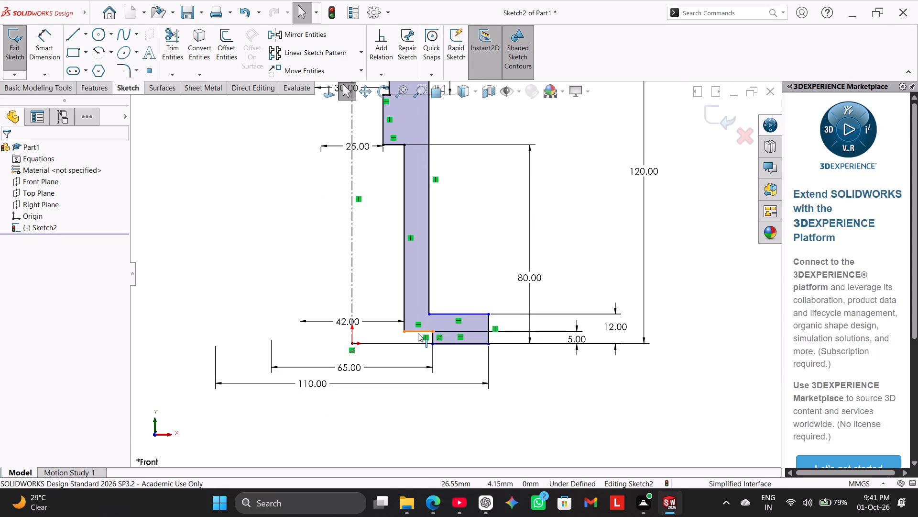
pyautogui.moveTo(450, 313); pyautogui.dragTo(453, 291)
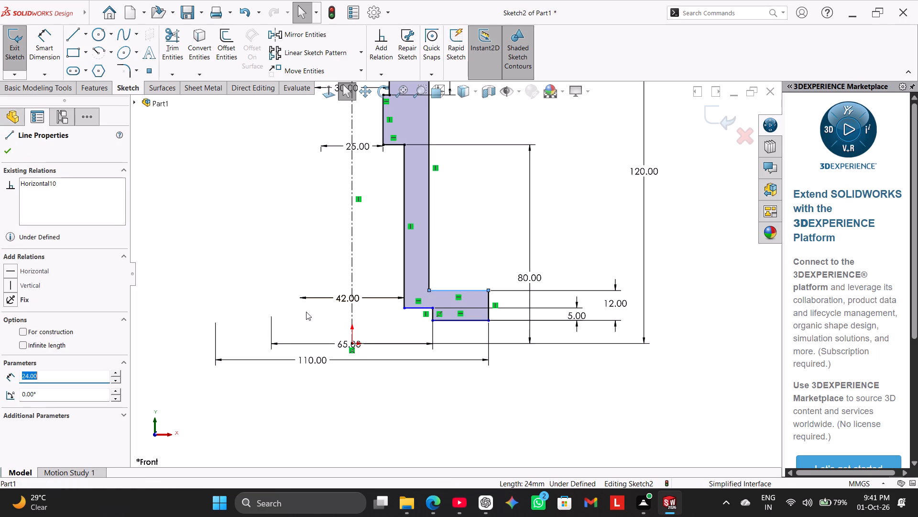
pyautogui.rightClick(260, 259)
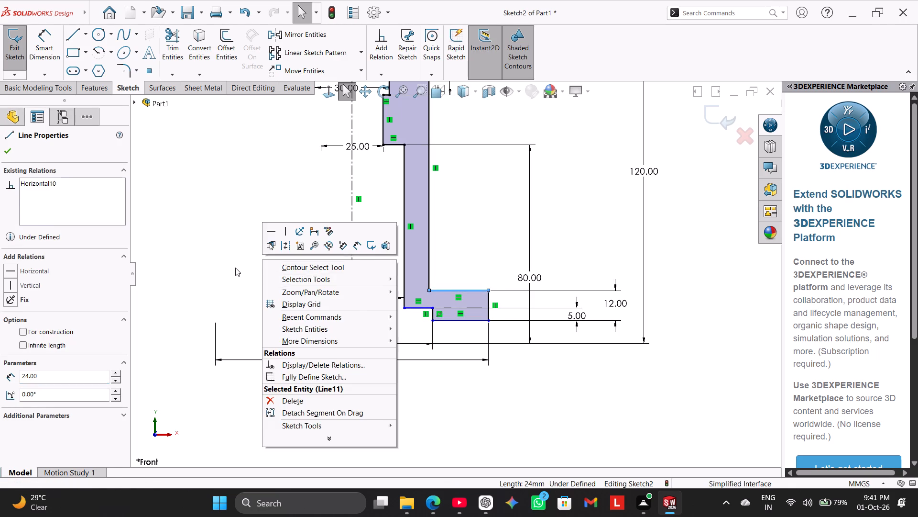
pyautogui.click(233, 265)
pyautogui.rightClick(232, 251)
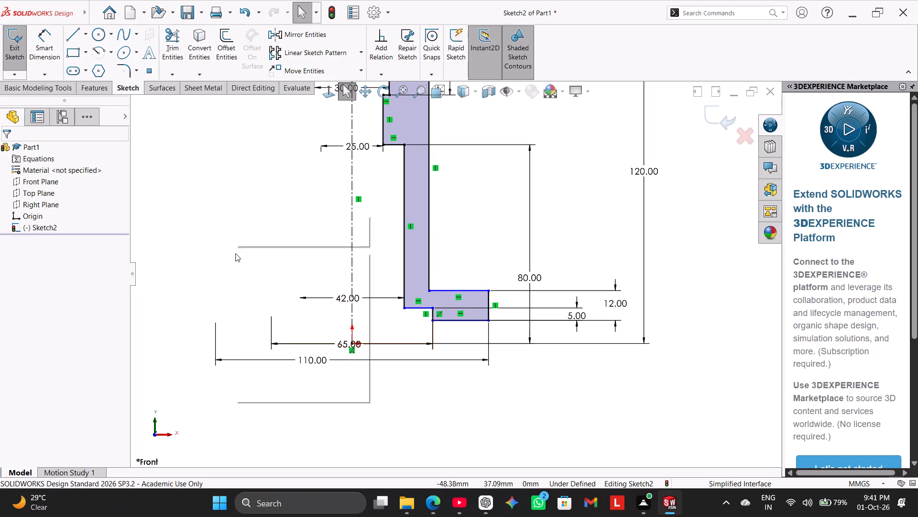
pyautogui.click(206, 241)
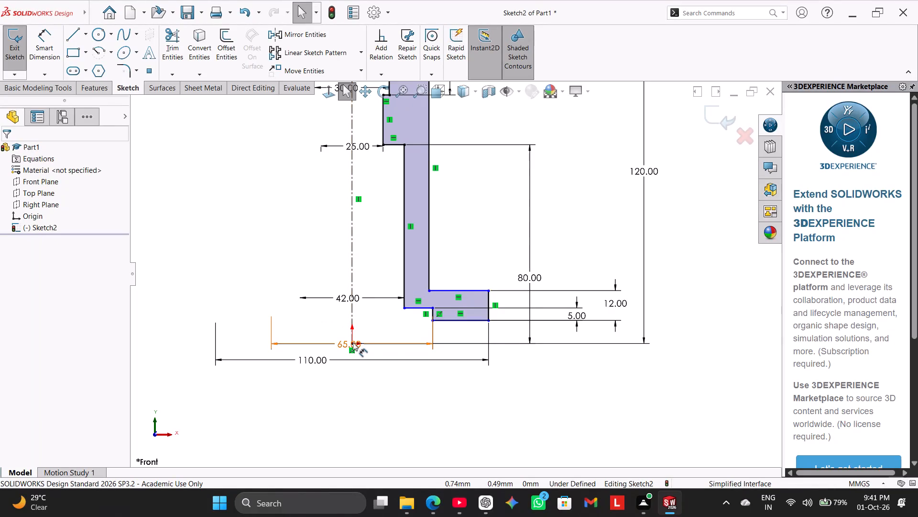
# Reposition the 65 mm diameter dimension slightly lower so it clears the origin.
pyautogui.scroll(-8, 351, 342)
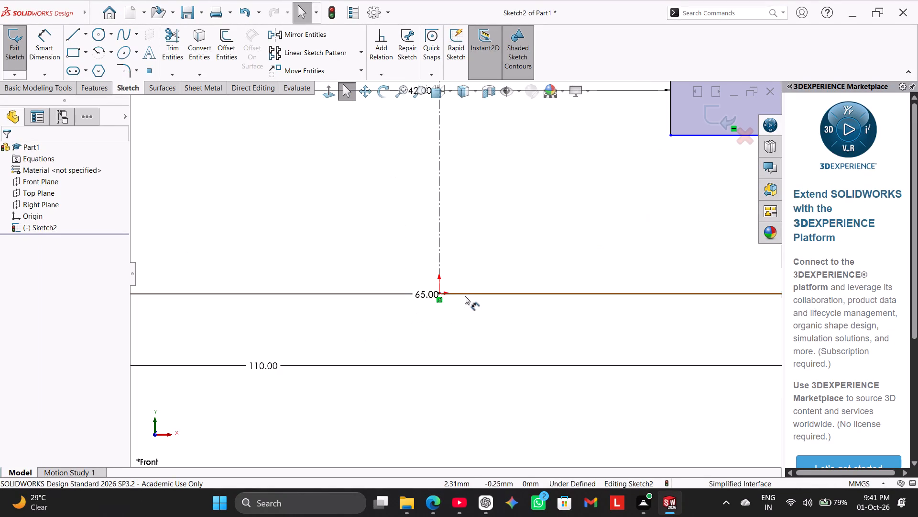
pyautogui.moveTo(465, 295); pyautogui.dragTo(465, 315)
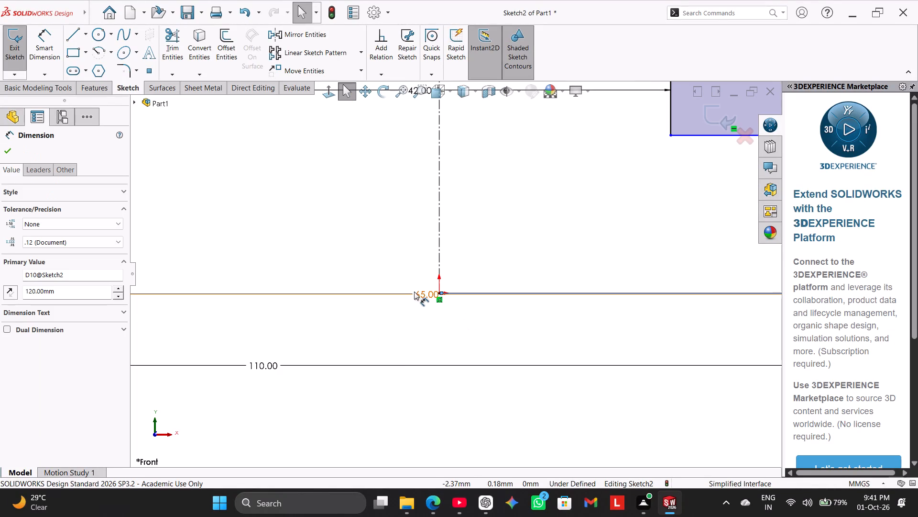
pyautogui.moveTo(414, 292); pyautogui.dragTo(419, 312)
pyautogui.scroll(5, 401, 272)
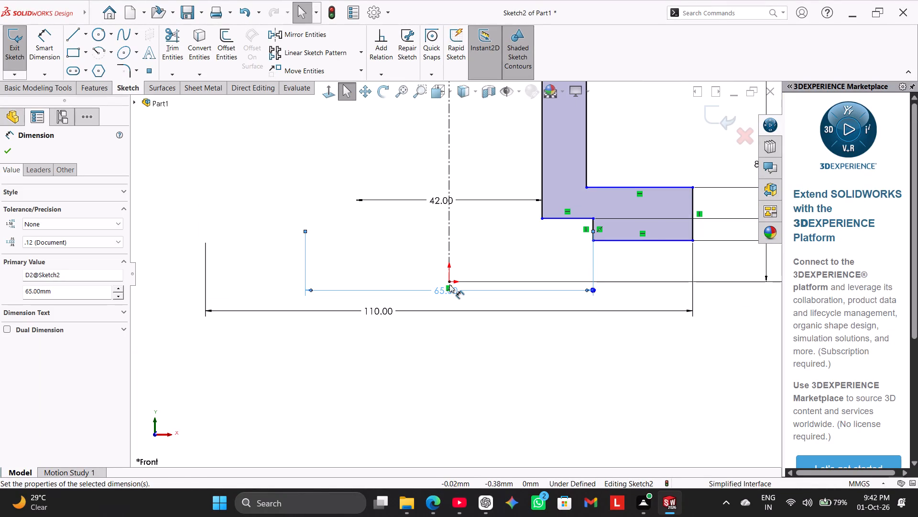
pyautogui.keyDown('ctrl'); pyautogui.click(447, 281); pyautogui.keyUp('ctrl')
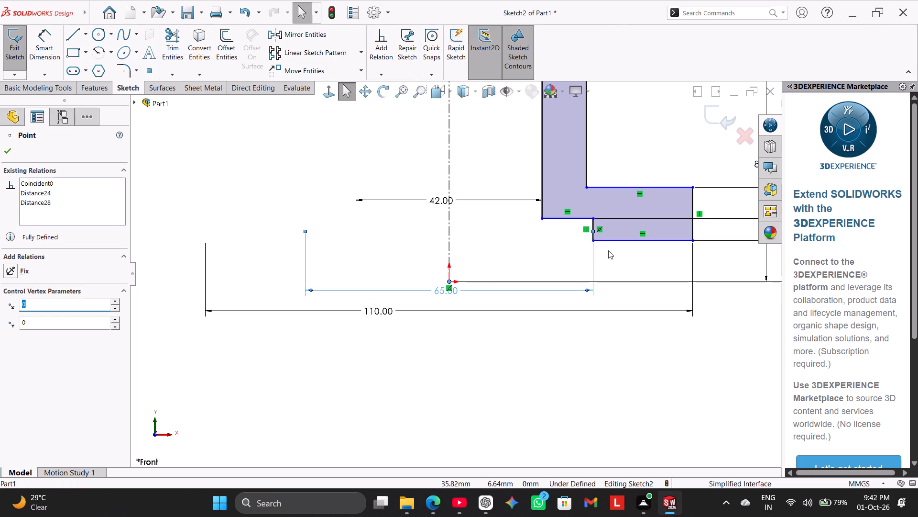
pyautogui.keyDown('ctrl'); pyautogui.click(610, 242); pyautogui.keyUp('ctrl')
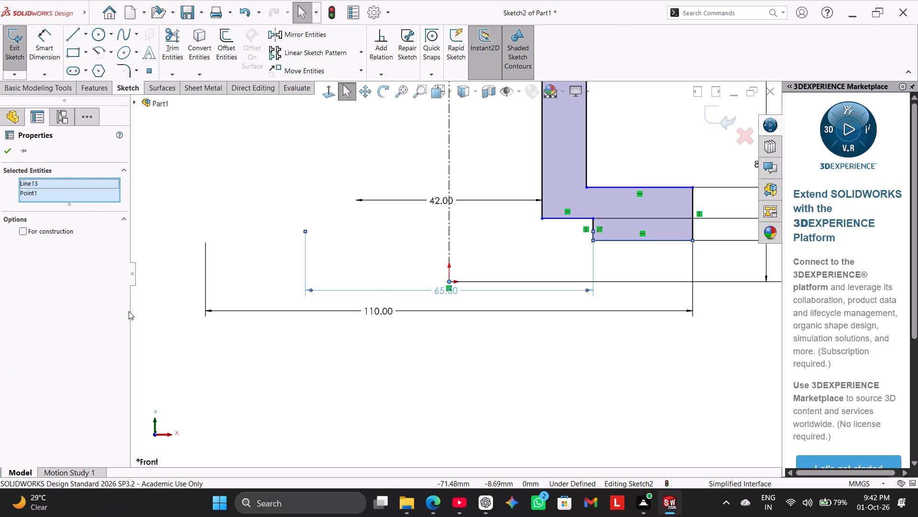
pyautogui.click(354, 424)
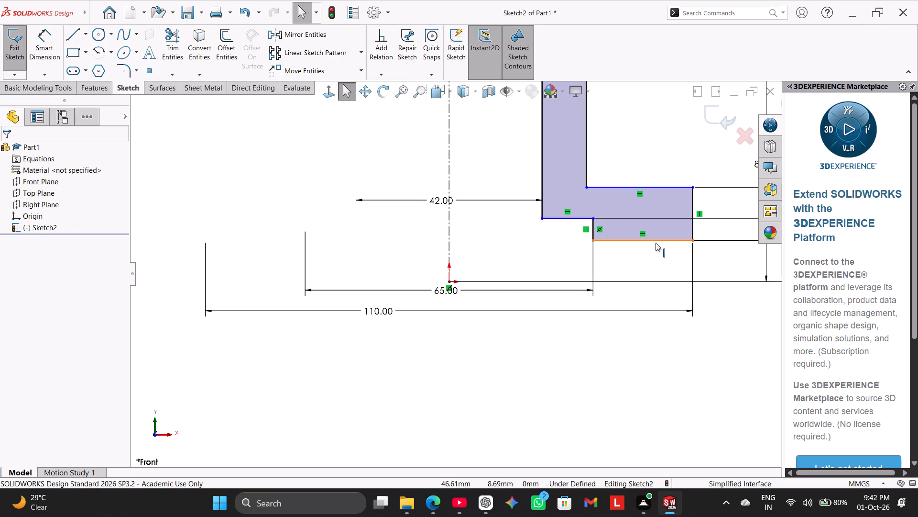
# Add a coincident relation between the flange's bottom edge and the origin.
pyautogui.keyDown('ctrl'); pyautogui.click(656, 243); pyautogui.keyUp('ctrl')
pyautogui.keyDown('ctrl'); pyautogui.click(448, 281); pyautogui.keyUp('ctrl')
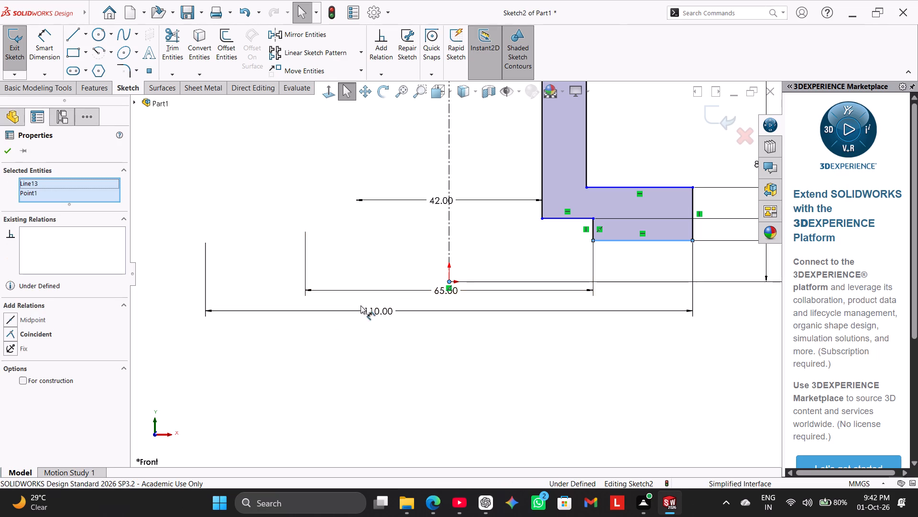
pyautogui.click(46, 331)
pyautogui.click(224, 352)
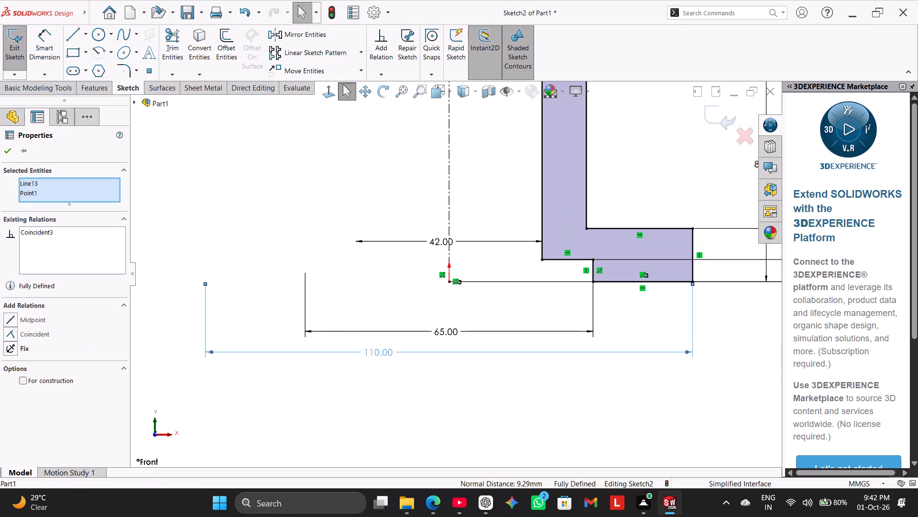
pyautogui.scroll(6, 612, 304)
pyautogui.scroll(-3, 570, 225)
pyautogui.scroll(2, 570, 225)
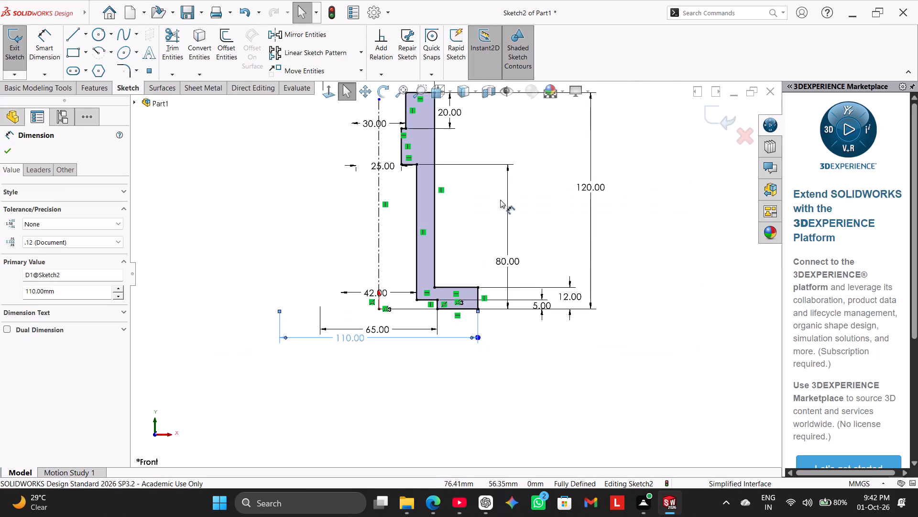
# Extend the vertical centerline's upper end past the profile's top edge, to about 123 mm above the origin.
pyautogui.scroll(-2, 497, 198)
pyautogui.scroll(3, 497, 198)
pyautogui.scroll(-2, 477, 195)
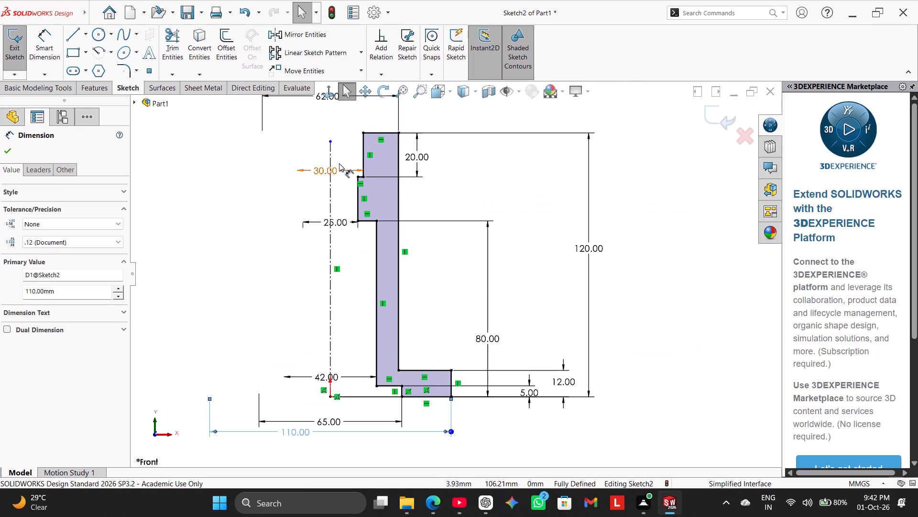
pyautogui.moveTo(329, 141); pyautogui.dragTo(330, 126)
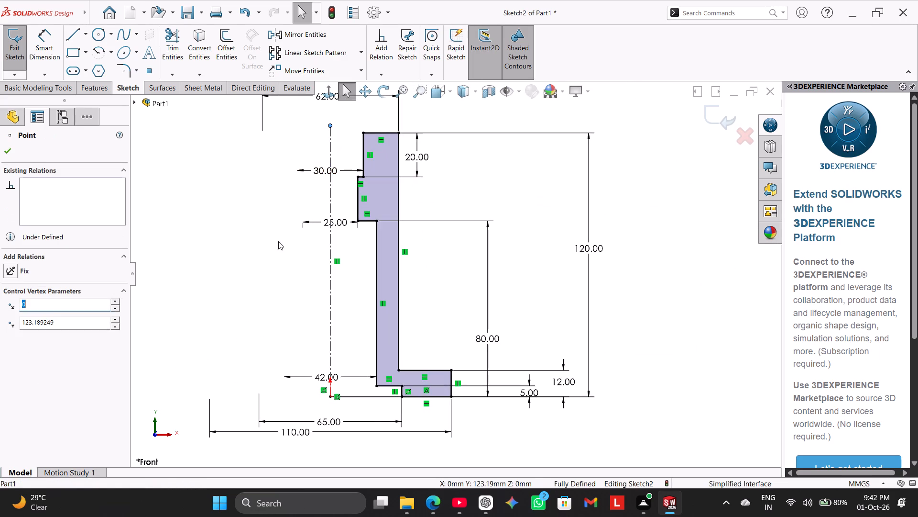
pyautogui.click(273, 252)
pyautogui.scroll(1, 274, 252)
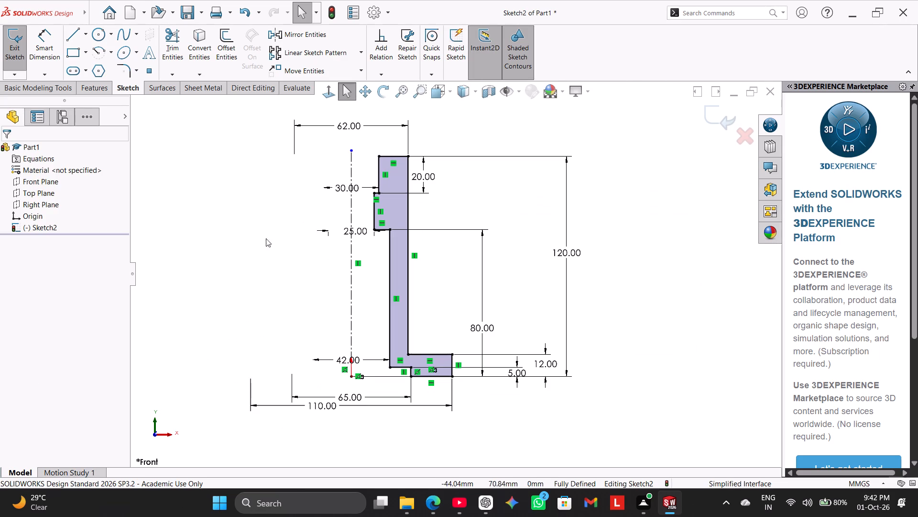
# Finish the profile sketch and revolve it 360° about the vertical centerline as a boss.
pyautogui.click(87, 89)
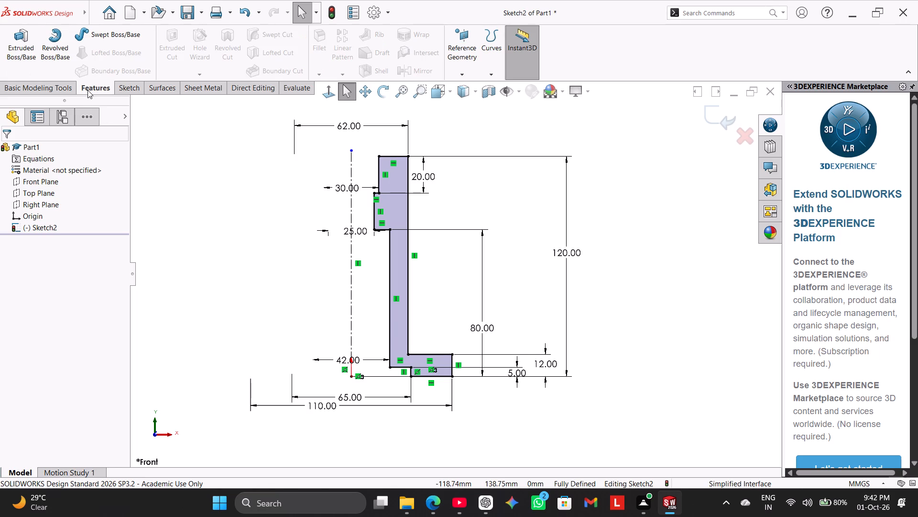
pyautogui.click(104, 39)
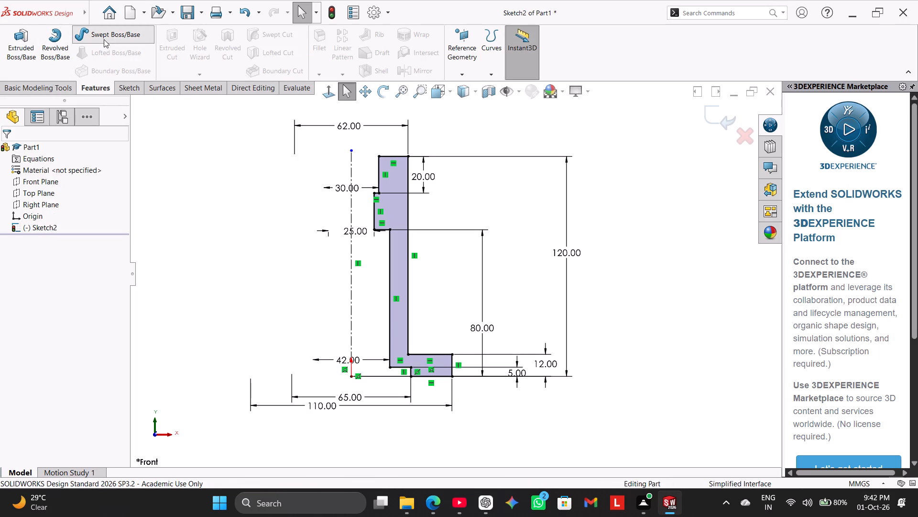
pyautogui.click(28, 151)
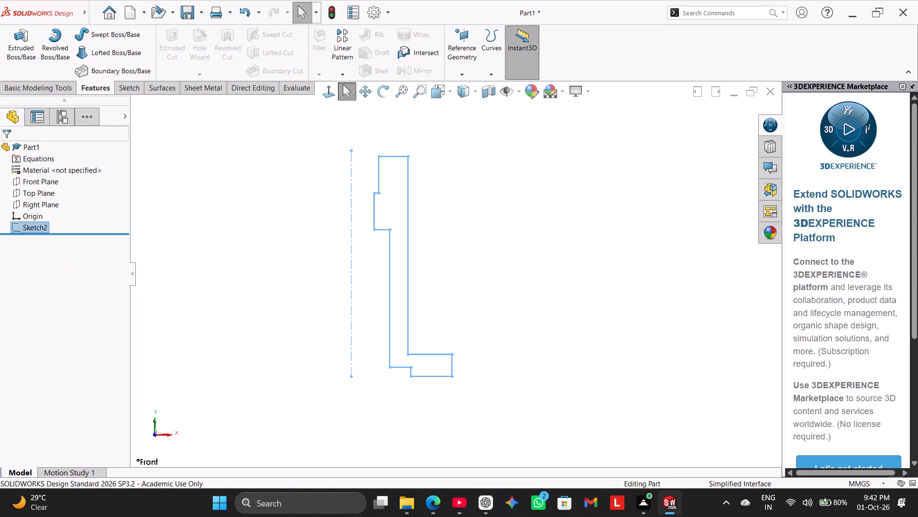
pyautogui.click(60, 53)
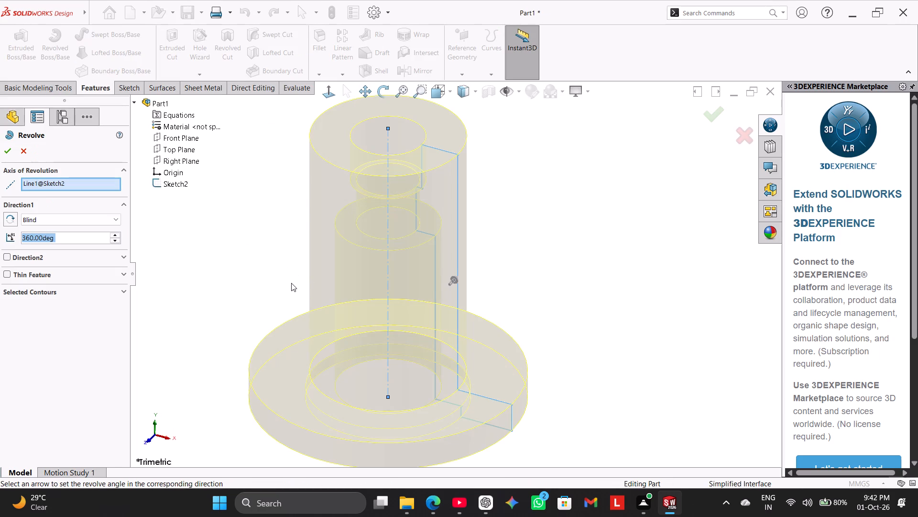
pyautogui.scroll(1, 291, 282)
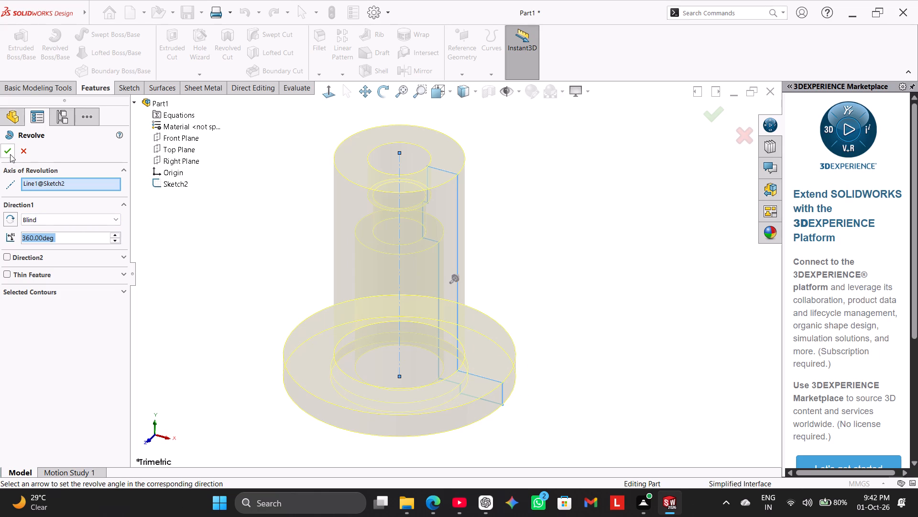
pyautogui.click(10, 154)
pyautogui.click(229, 306)
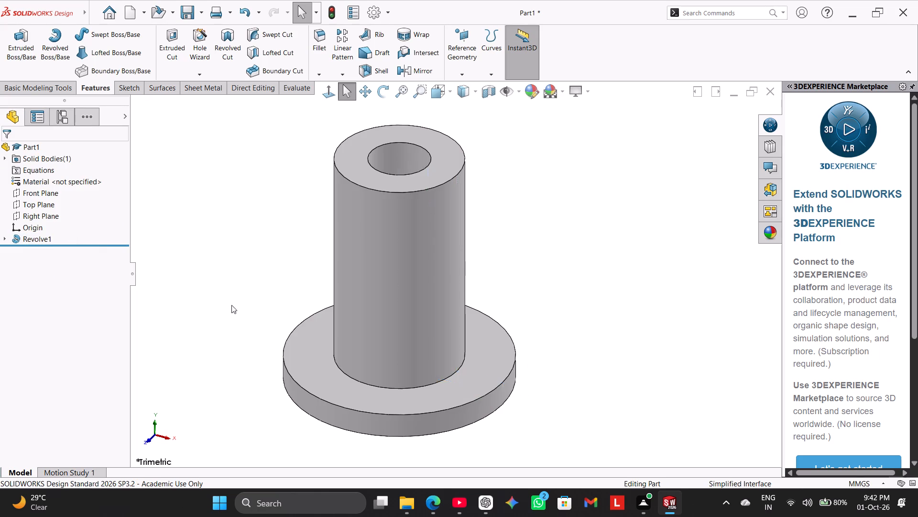
# Inspect the stepped bore in a temporary Front Plane section view, and examine the whole body from several angles.
pyautogui.moveTo(233, 305); pyautogui.dragTo(253, 303, button='middle')
pyautogui.click(487, 95)
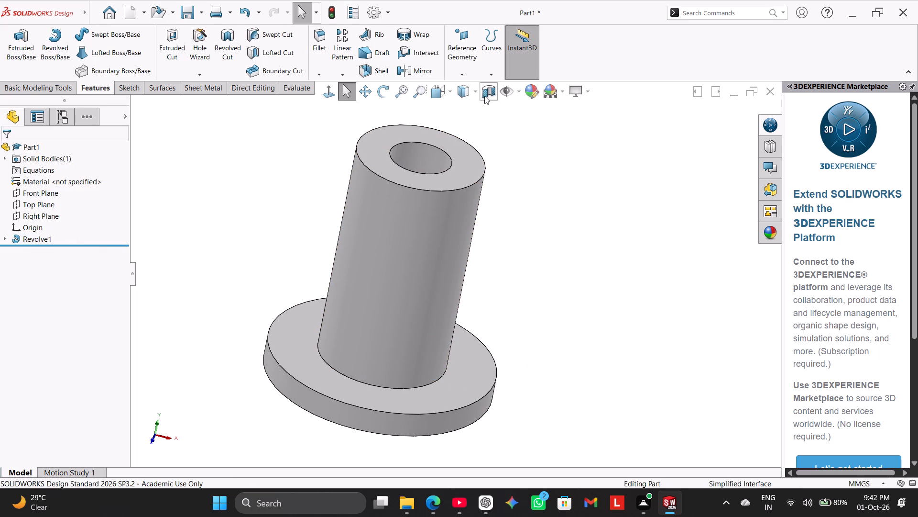
pyautogui.click(329, 96)
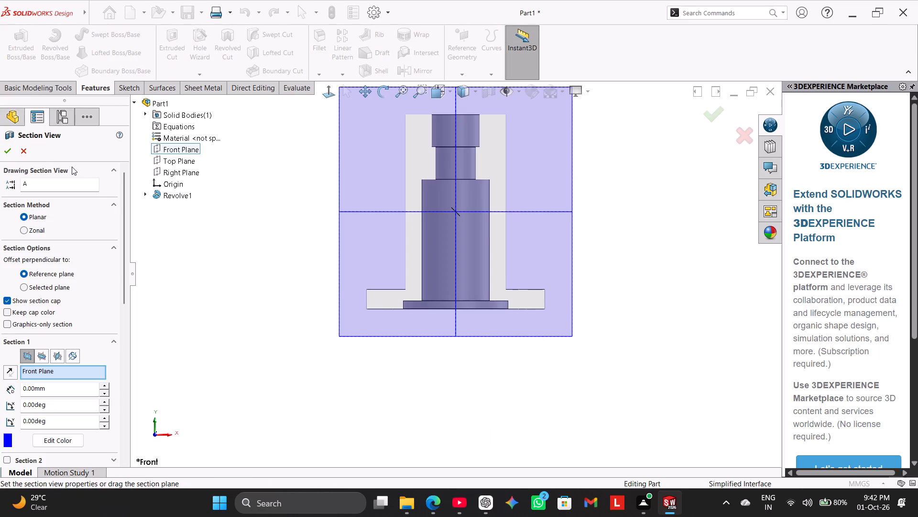
pyautogui.click(0, 148)
pyautogui.click(6, 151)
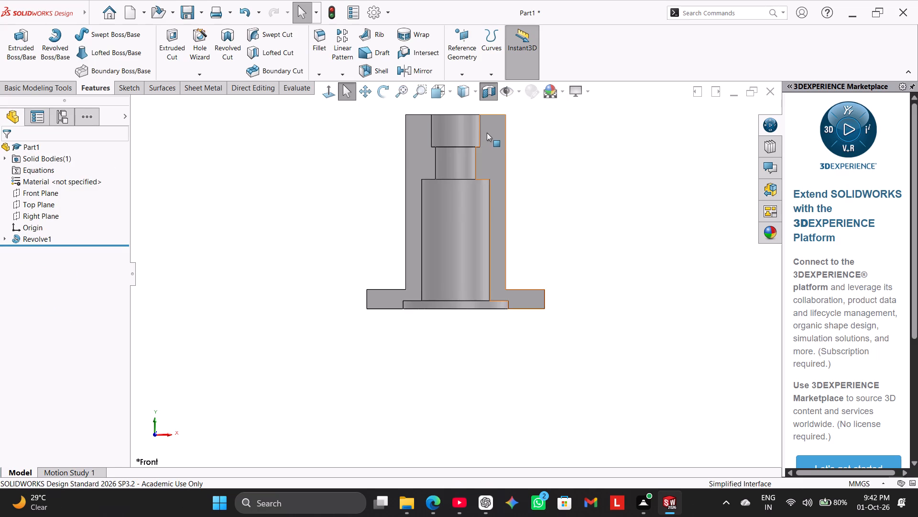
pyautogui.scroll(-1, 487, 133)
pyautogui.scroll(1, 490, 143)
pyautogui.click(484, 95)
pyautogui.moveTo(258, 283); pyautogui.dragTo(359, 224, button='right')
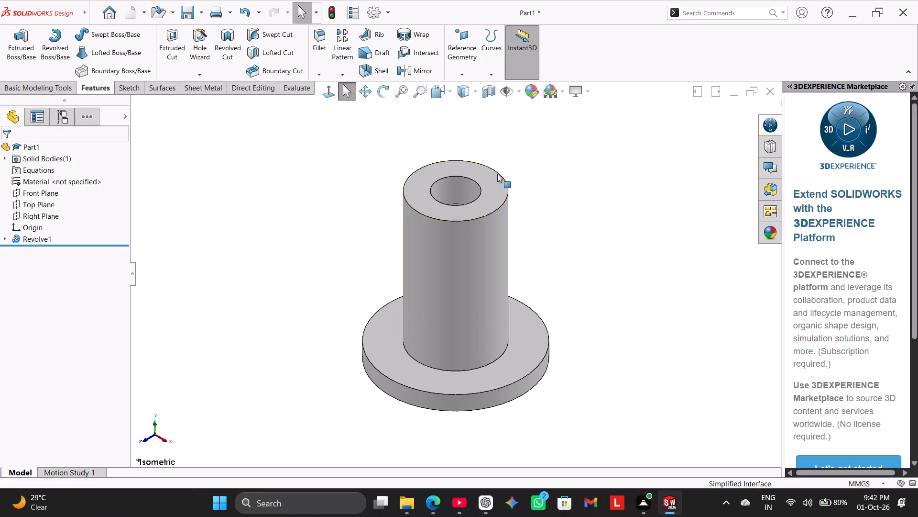
pyautogui.moveTo(396, 291); pyautogui.dragTo(401, 374, button='middle')
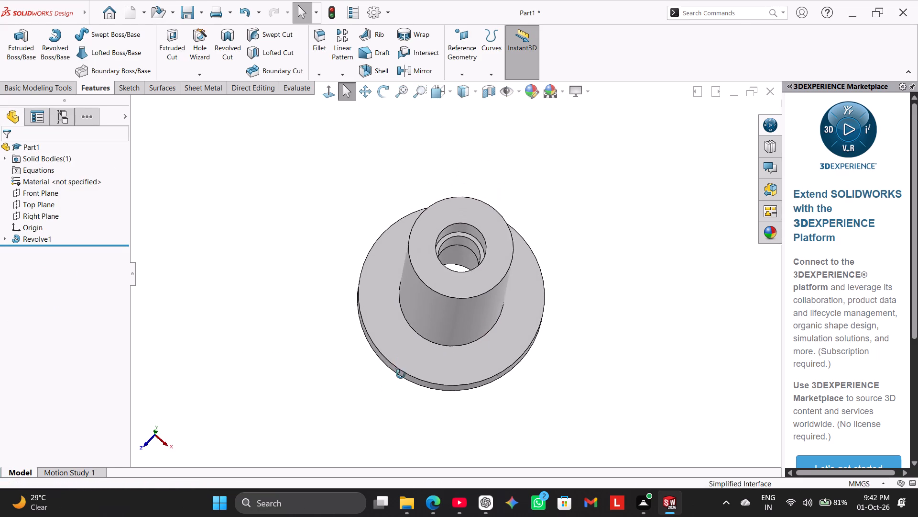
pyautogui.moveTo(401, 374); pyautogui.dragTo(414, 298, button='middle')
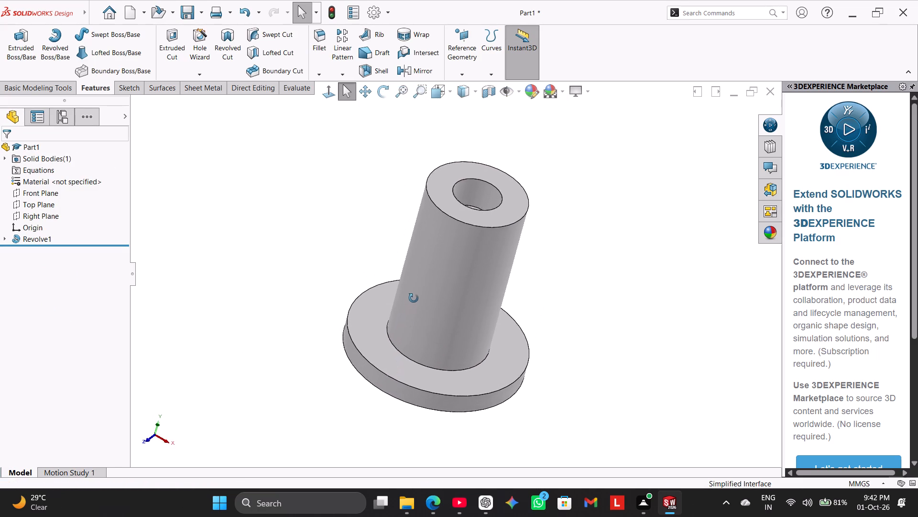
pyautogui.moveTo(414, 298); pyautogui.dragTo(412, 304, button='middle')
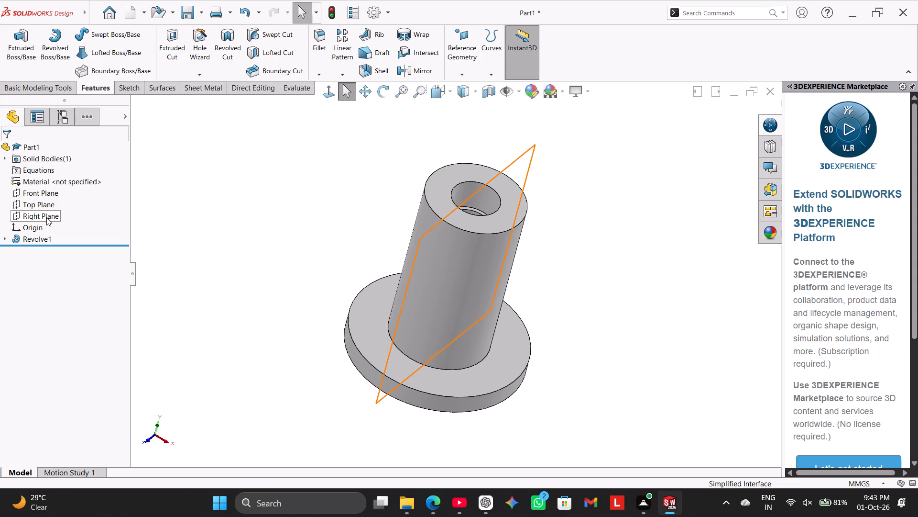
# Change the sketch plane of the revolve's profile sketch from the Front Plane to the Right Plane.
pyautogui.click(2, 238)
pyautogui.click(35, 253)
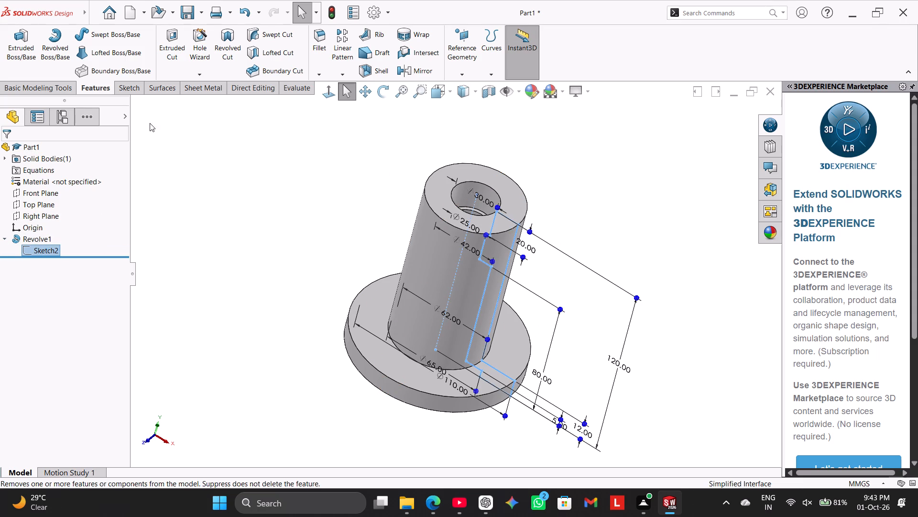
pyautogui.rightClick(55, 247)
pyautogui.click(79, 221)
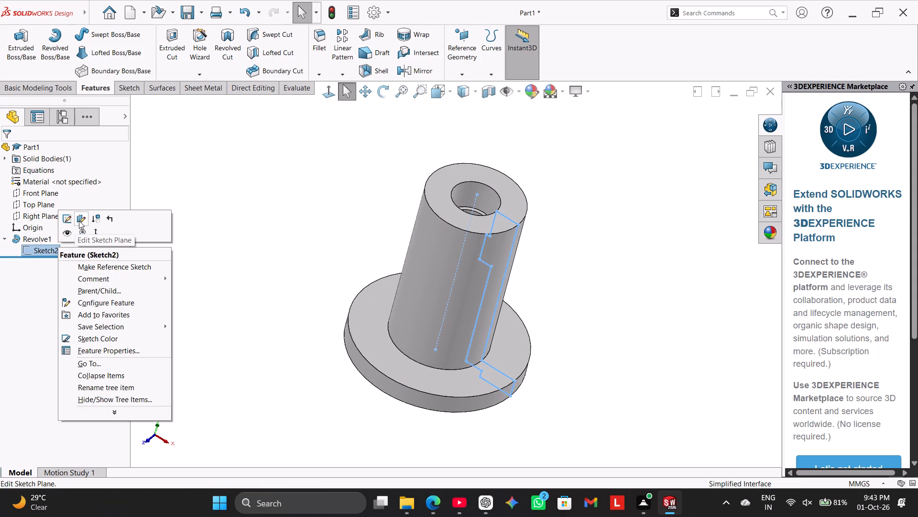
pyautogui.click(139, 103)
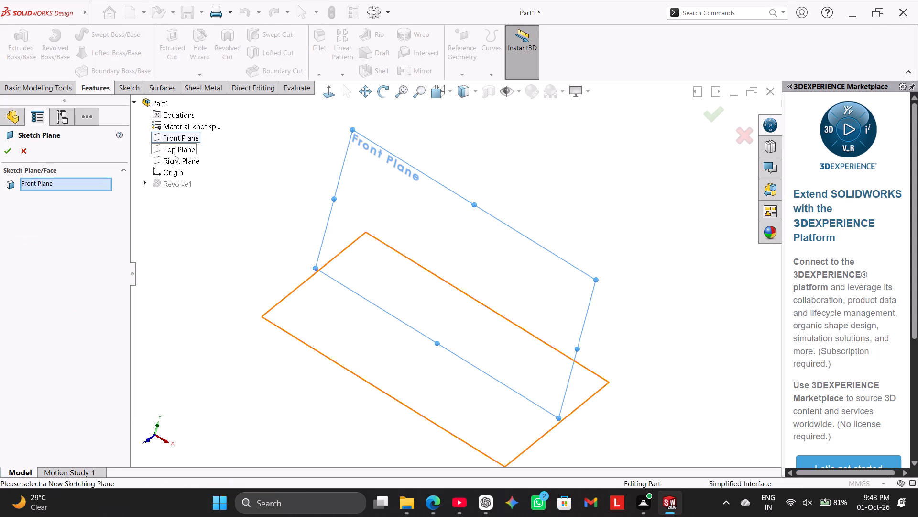
pyautogui.click(176, 158)
pyautogui.click(7, 152)
pyautogui.click(239, 258)
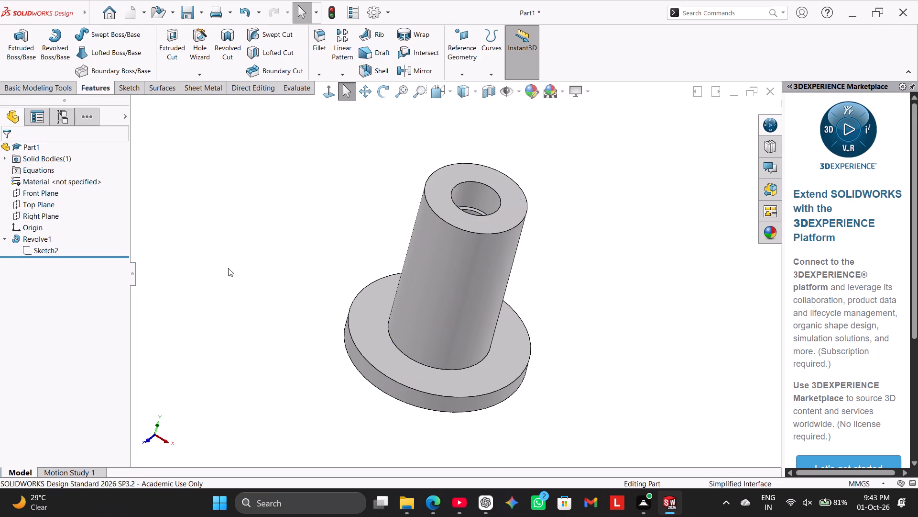
# Turn on a planar section view of the part through the Front Plane with 0 mm offset.
pyautogui.moveTo(229, 269); pyautogui.dragTo(354, 181, button='right')
pyautogui.moveTo(283, 251); pyautogui.dragTo(317, 227, button='right')
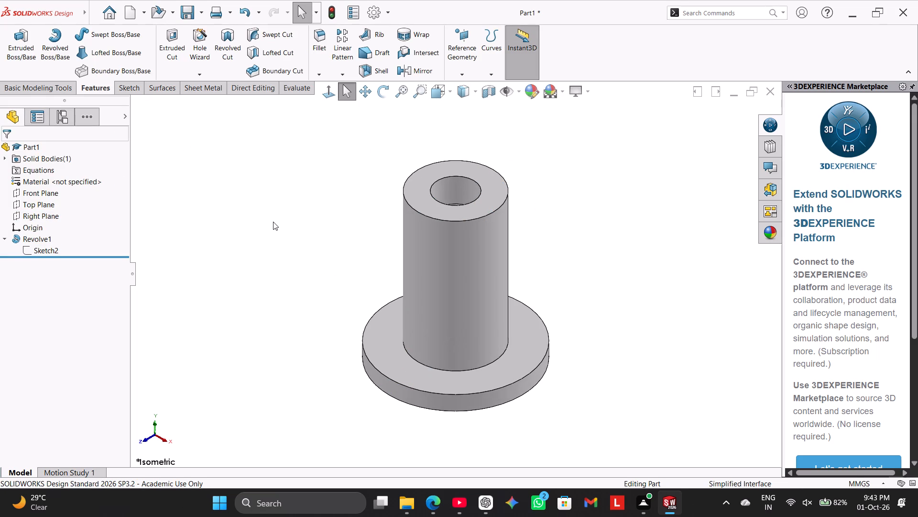
pyautogui.click(490, 91)
pyautogui.click(334, 95)
pyautogui.click(317, 208)
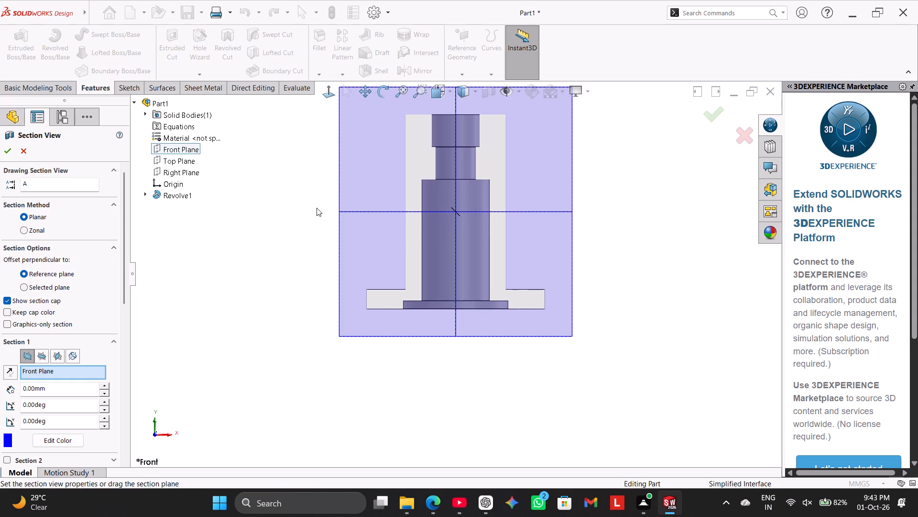
pyautogui.click(3, 150)
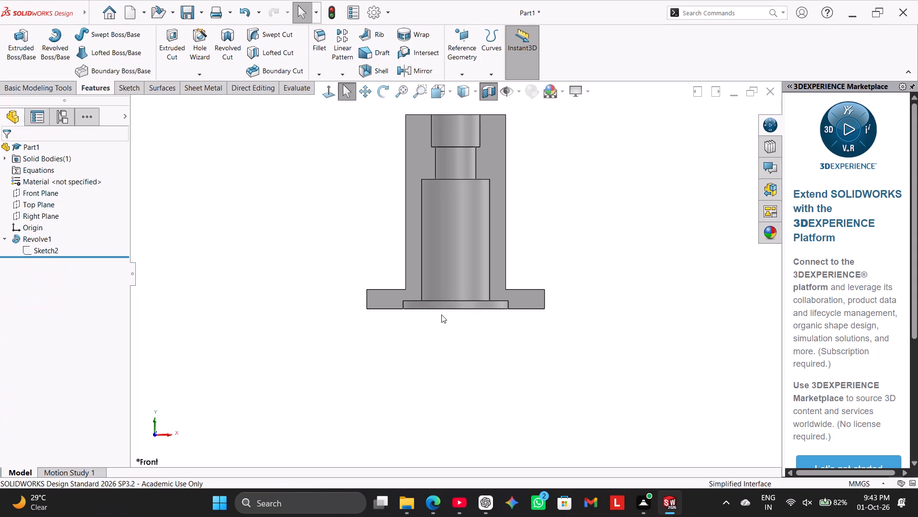
# Chamfer the lower edge of the 42 mm bore, where it meets the bottom recess, with 5 mm distance and 30° angle.
pyautogui.scroll(-2, 465, 295)
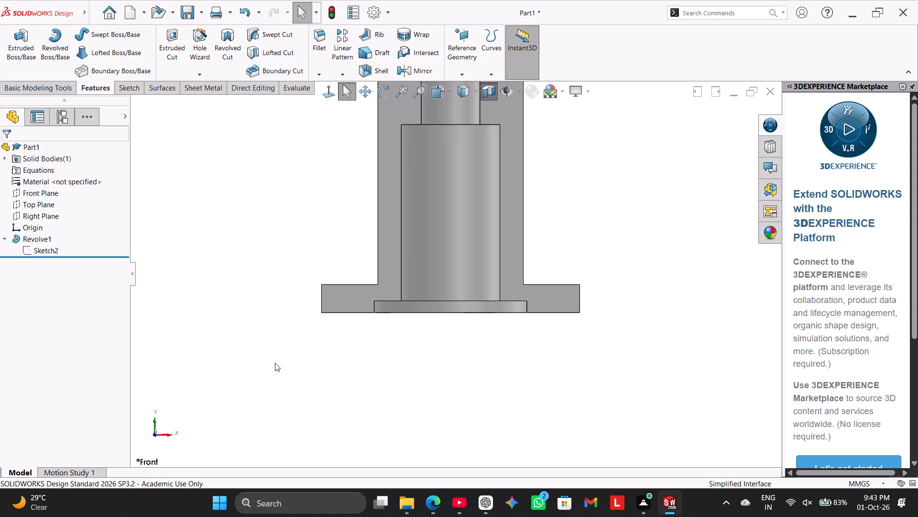
pyautogui.scroll(1, 519, 152)
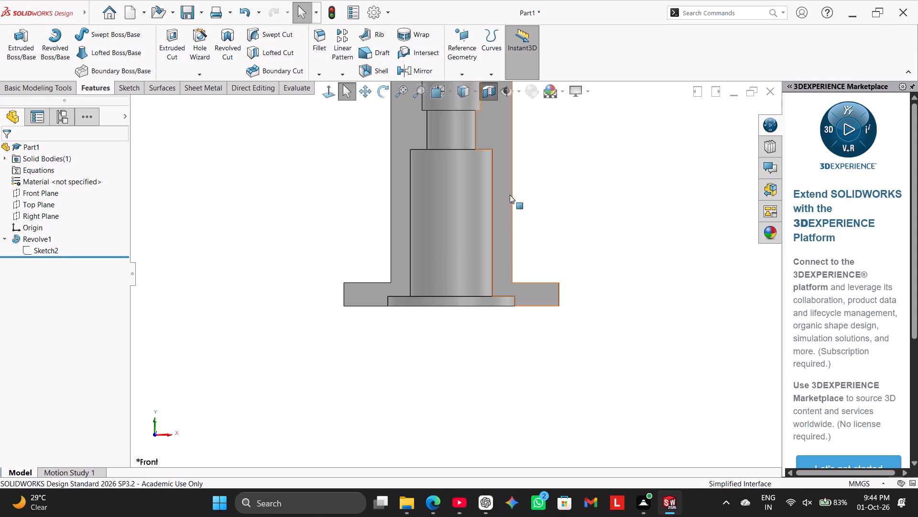
pyautogui.scroll(2, 572, 209)
pyautogui.scroll(-2, 521, 187)
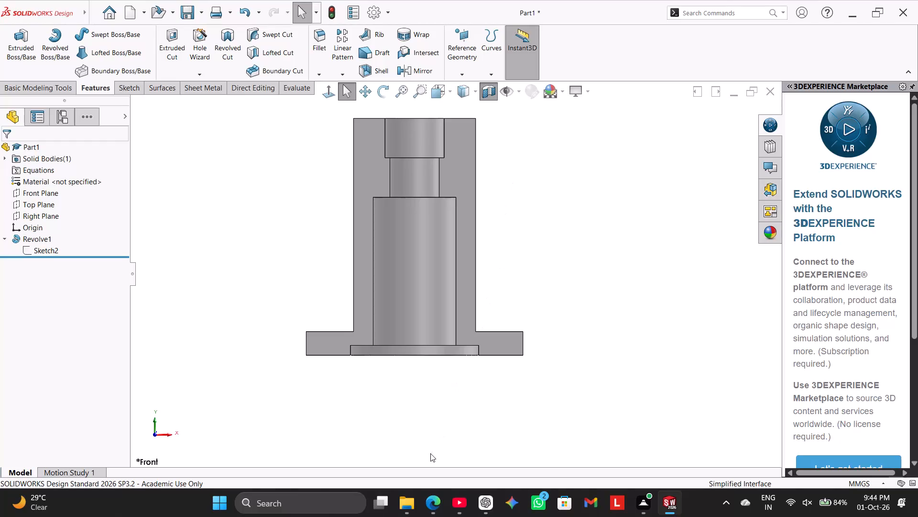
pyautogui.moveTo(424, 441); pyautogui.dragTo(415, 407, button='middle')
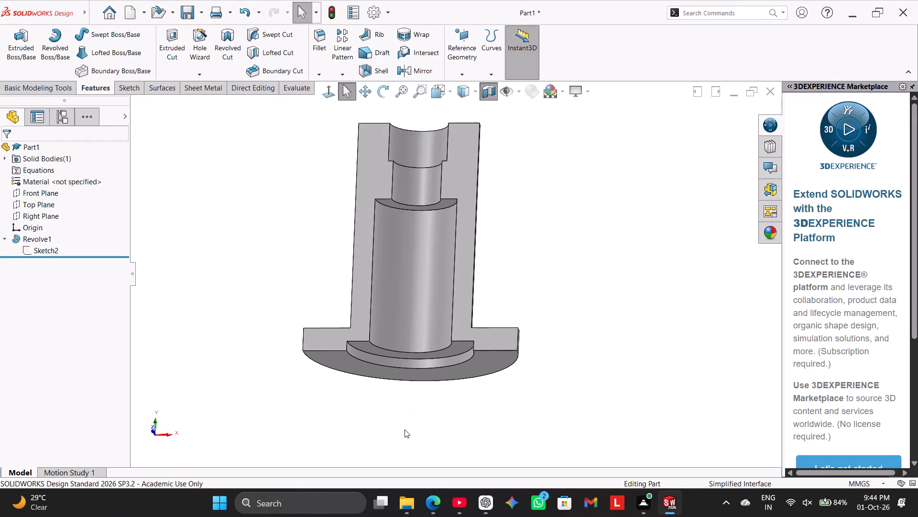
pyautogui.click(324, 75)
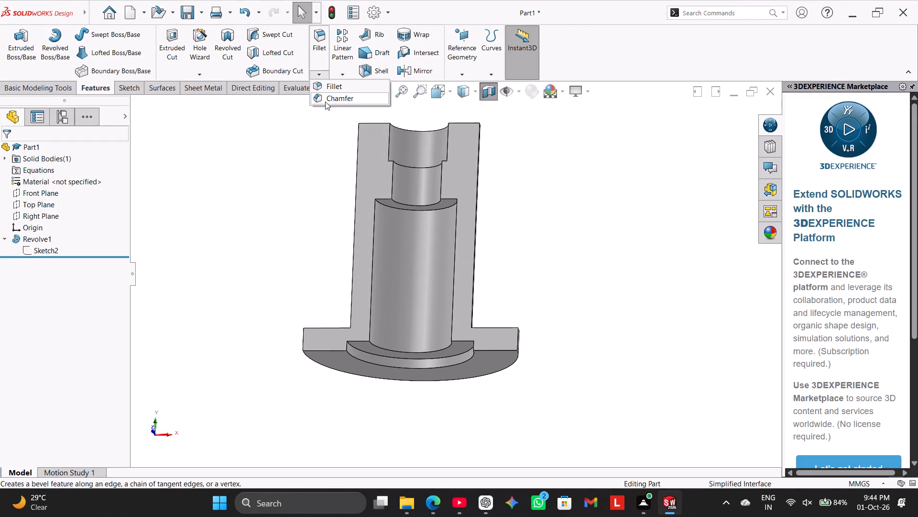
pyautogui.click(325, 101)
pyautogui.click(387, 349)
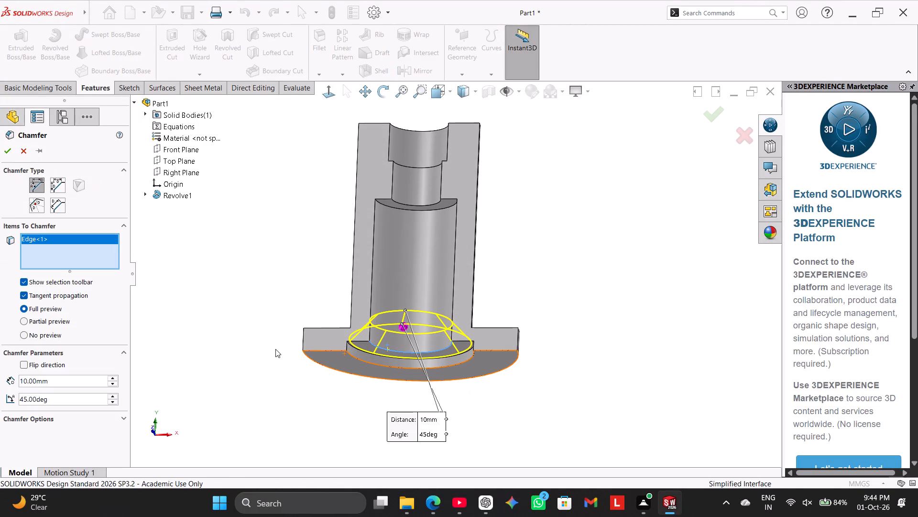
pyautogui.doubleClick(59, 402)
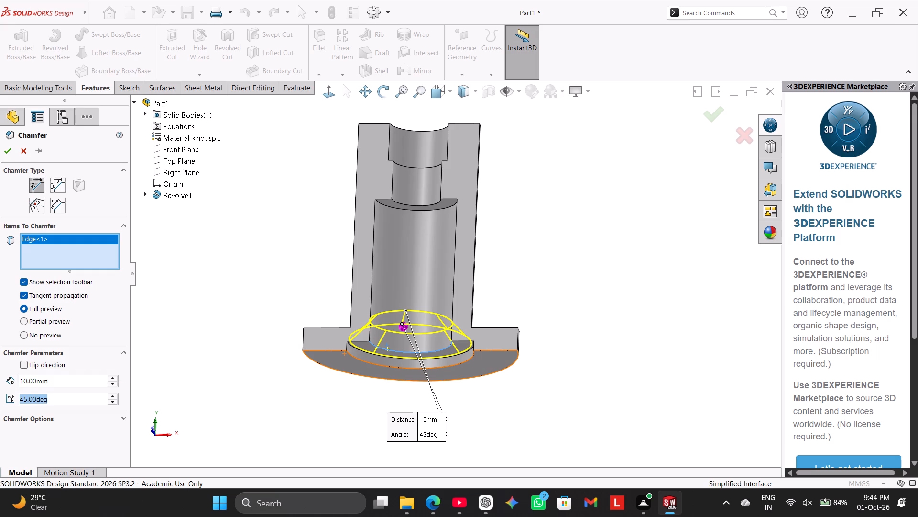
pyautogui.write('30')
pyautogui.press('Return')
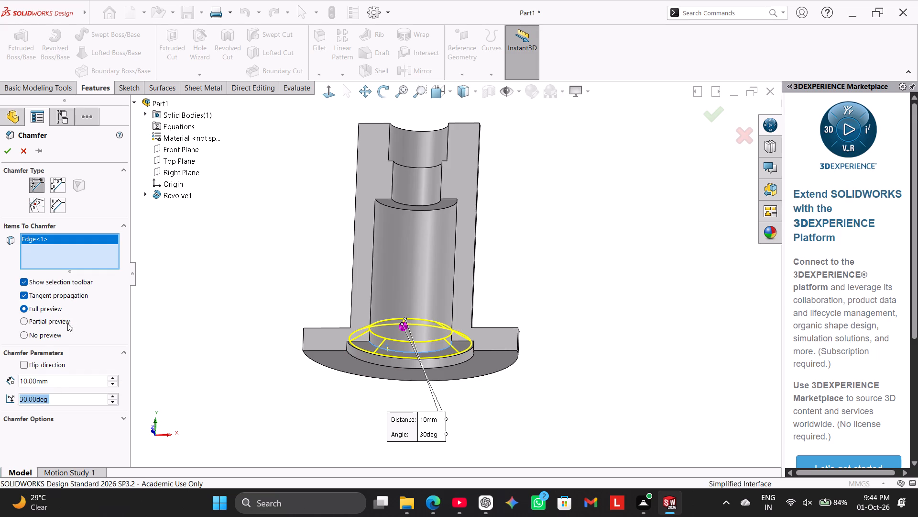
pyautogui.doubleClick(63, 376)
pyautogui.doubleClick(63, 380)
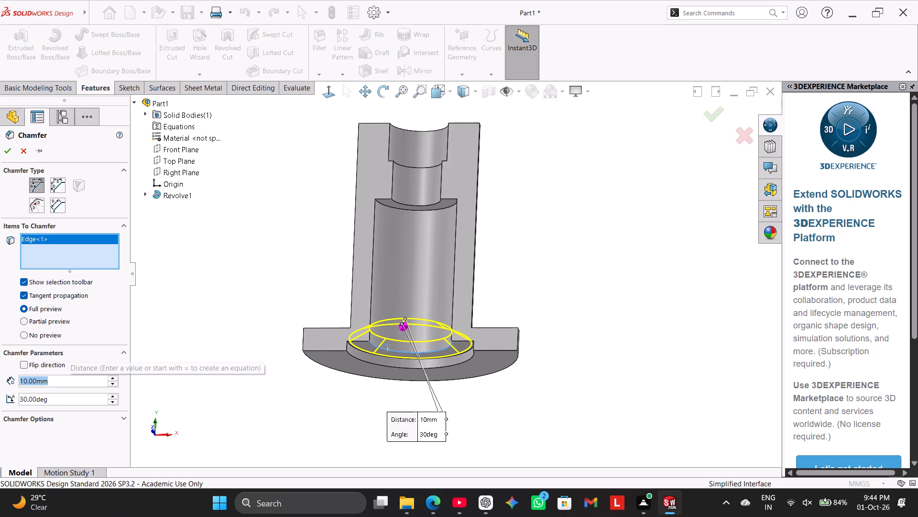
pyautogui.press('5')
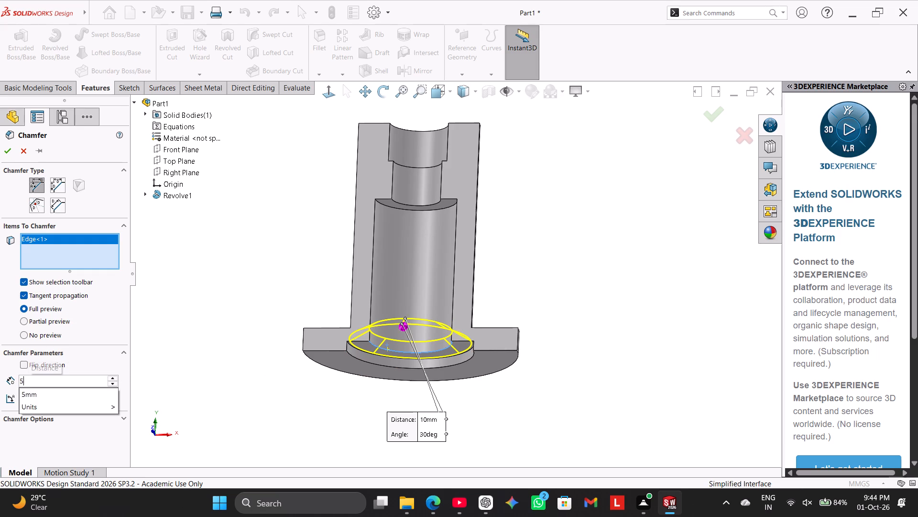
pyautogui.press('Return')
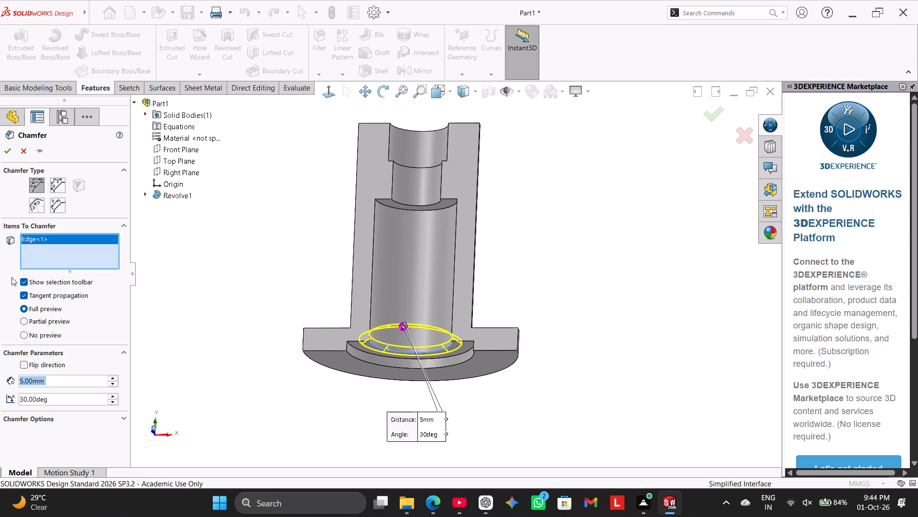
pyautogui.click(8, 152)
pyautogui.click(209, 188)
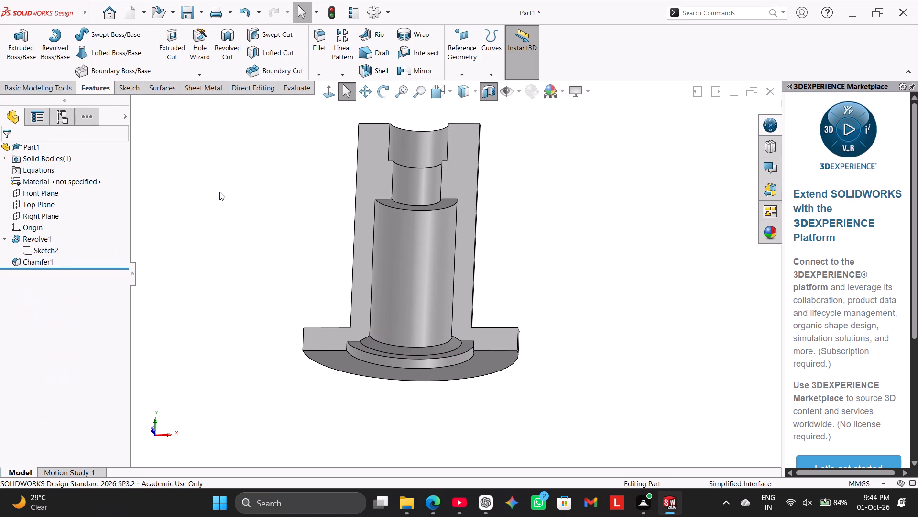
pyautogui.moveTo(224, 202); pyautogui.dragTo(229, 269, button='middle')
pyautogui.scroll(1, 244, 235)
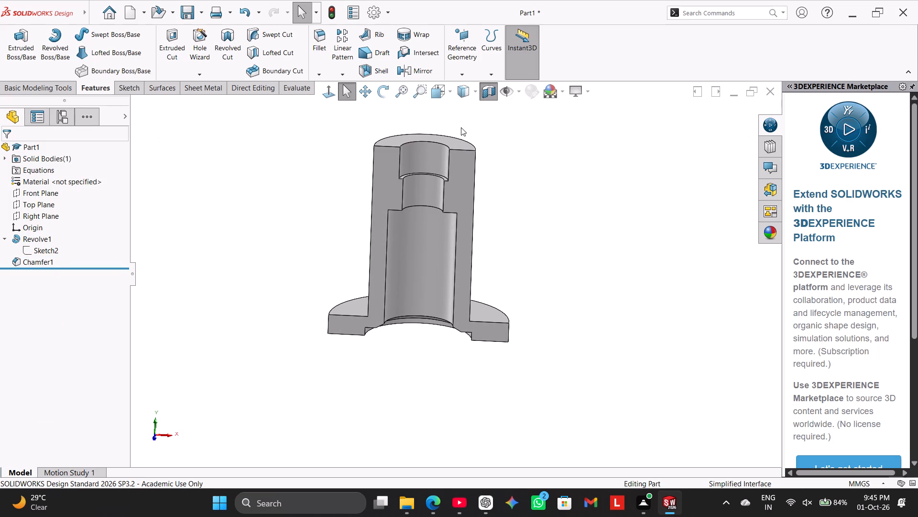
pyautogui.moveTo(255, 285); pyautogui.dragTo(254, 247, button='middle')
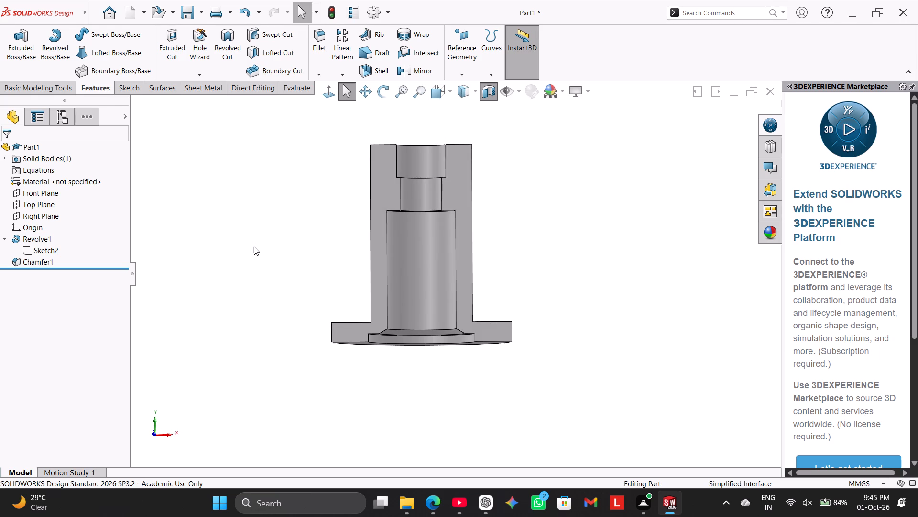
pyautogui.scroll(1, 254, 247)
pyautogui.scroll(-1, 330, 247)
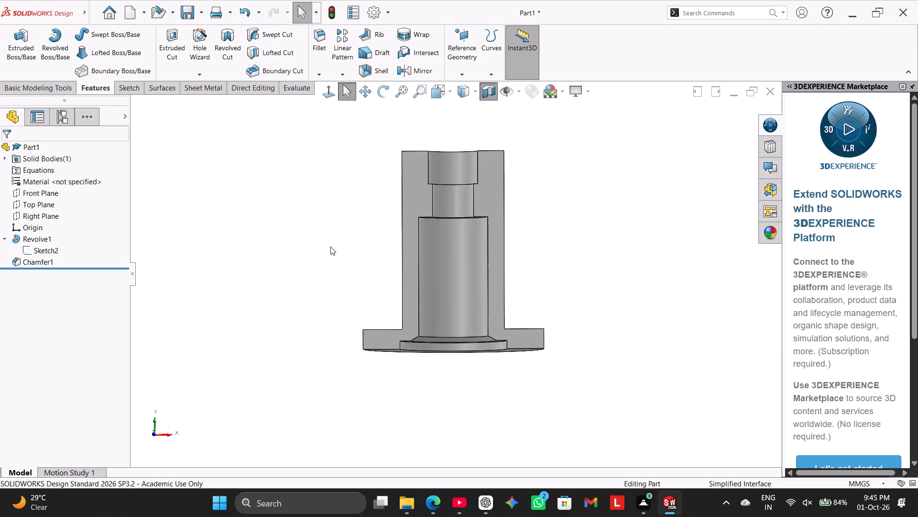
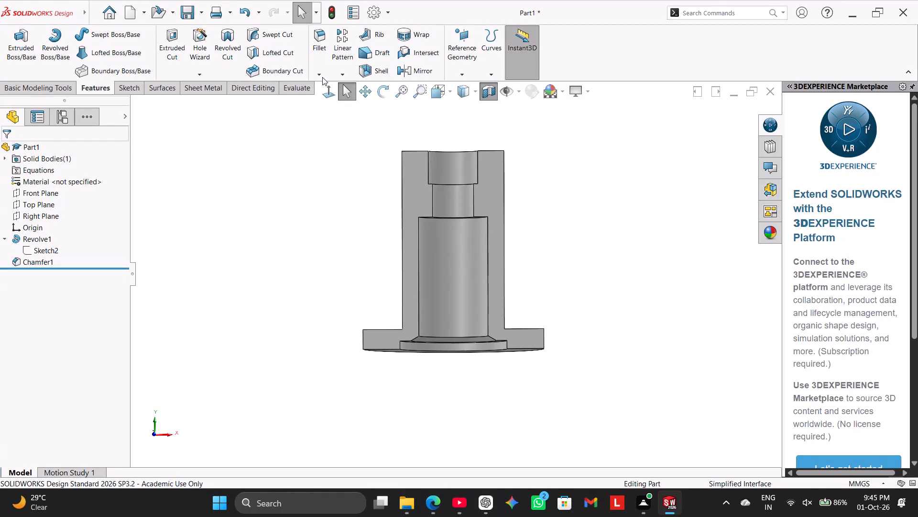
# Chamfer the lower outer edge of the bottom recess, at the flange's underside, with 2 mm distance and 45° angle.
pyautogui.click(322, 77)
pyautogui.click(327, 102)
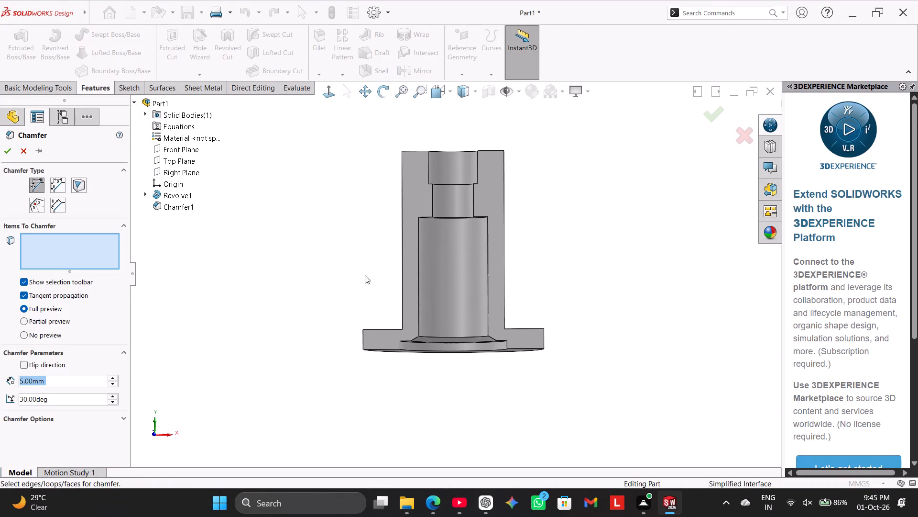
pyautogui.moveTo(365, 275); pyautogui.dragTo(363, 292, button='middle')
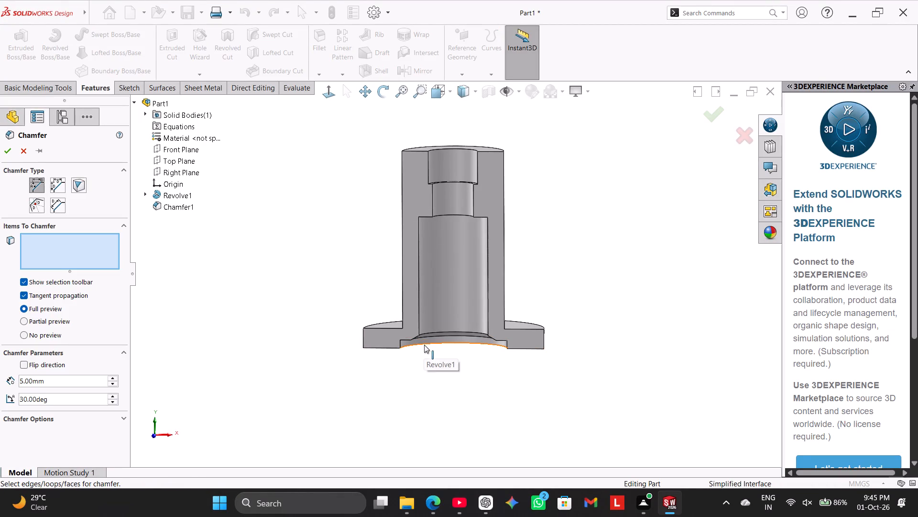
pyautogui.click(424, 345)
pyautogui.doubleClick(52, 382)
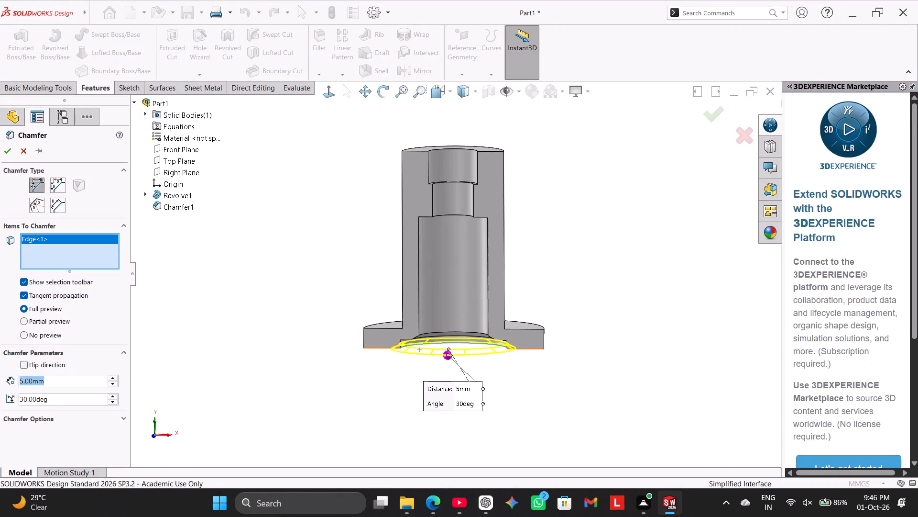
pyautogui.press('2')
pyautogui.press('Return')
pyautogui.click(54, 392)
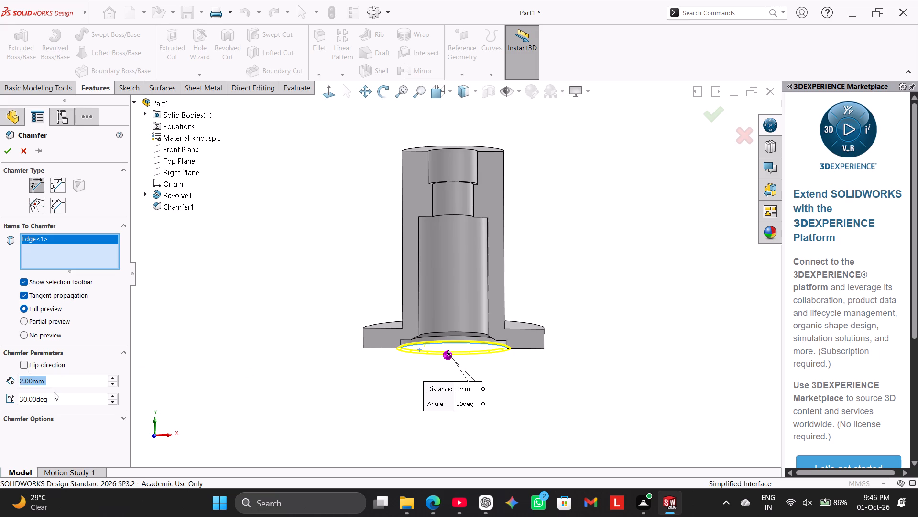
pyautogui.doubleClick(55, 398)
pyautogui.write('45')
pyautogui.press('Return')
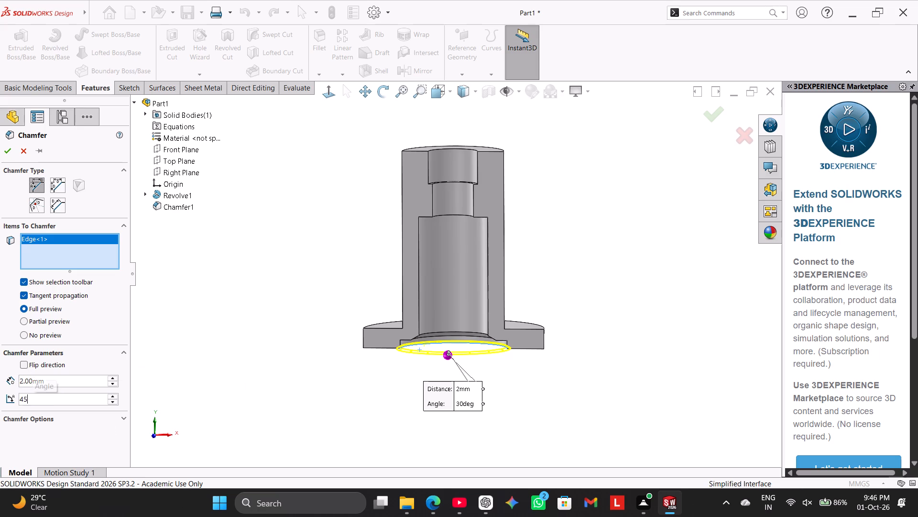
pyautogui.click(10, 152)
pyautogui.click(153, 264)
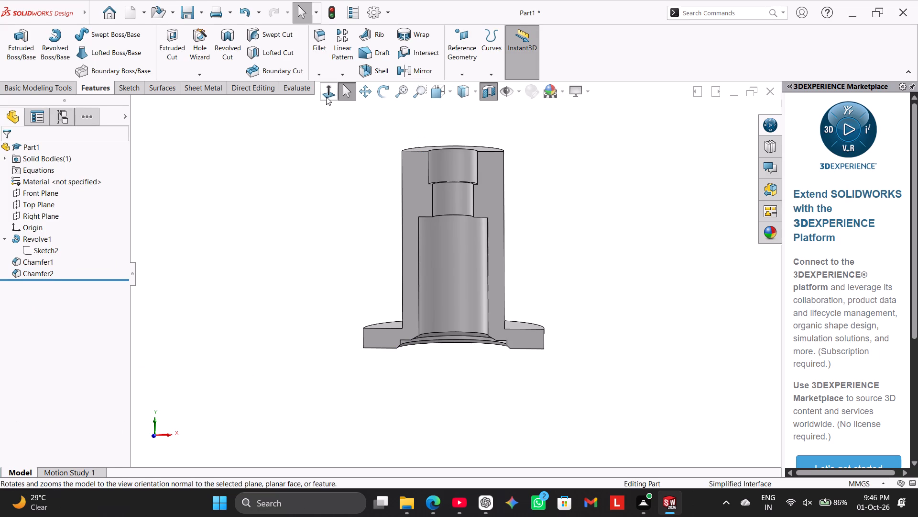
pyautogui.click(326, 97)
pyautogui.click(288, 201)
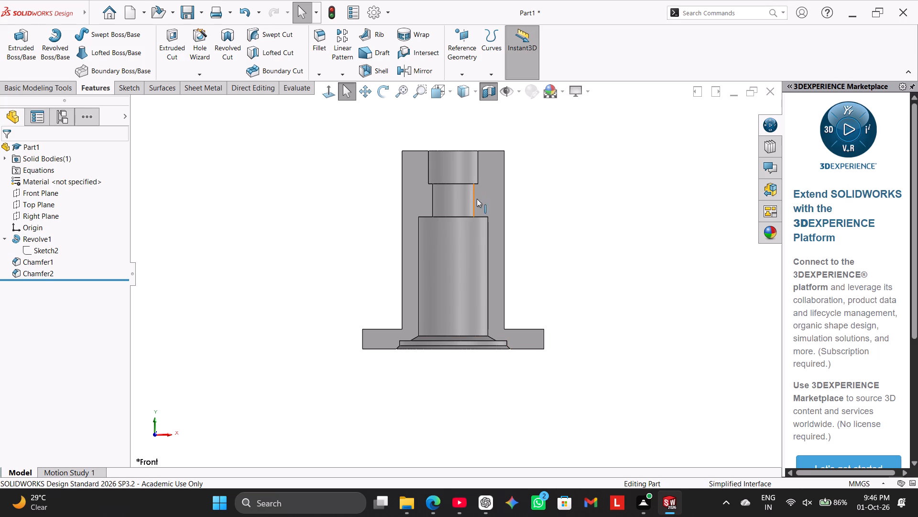
# Edit the 2 mm × 45° chamfer to also include the bore's edge on the top face of the cylinder.
pyautogui.moveTo(476, 125); pyautogui.dragTo(477, 138, button='middle')
pyautogui.rightClick(36, 275)
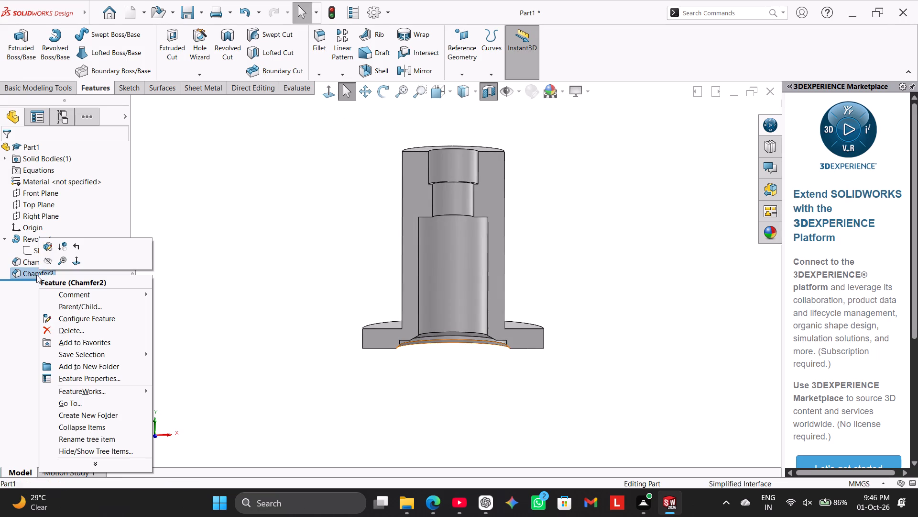
pyautogui.click(45, 246)
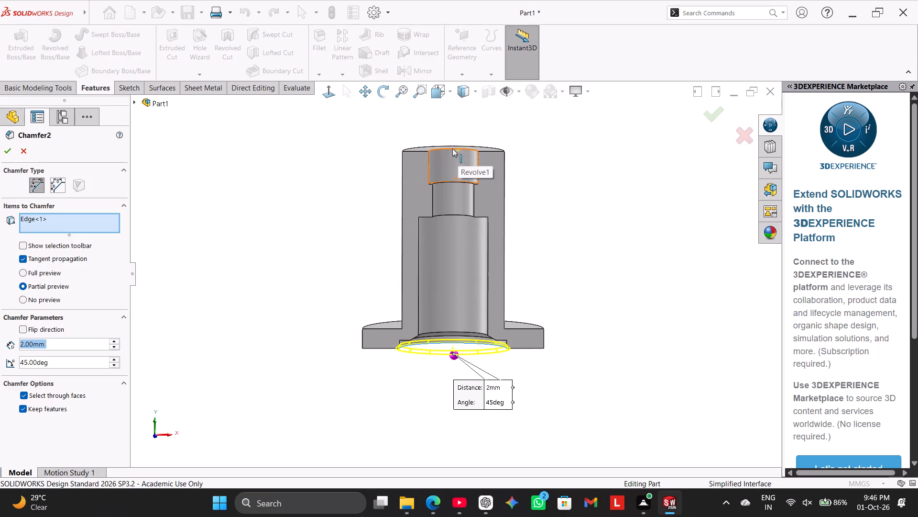
pyautogui.moveTo(363, 164); pyautogui.dragTo(360, 225, button='middle')
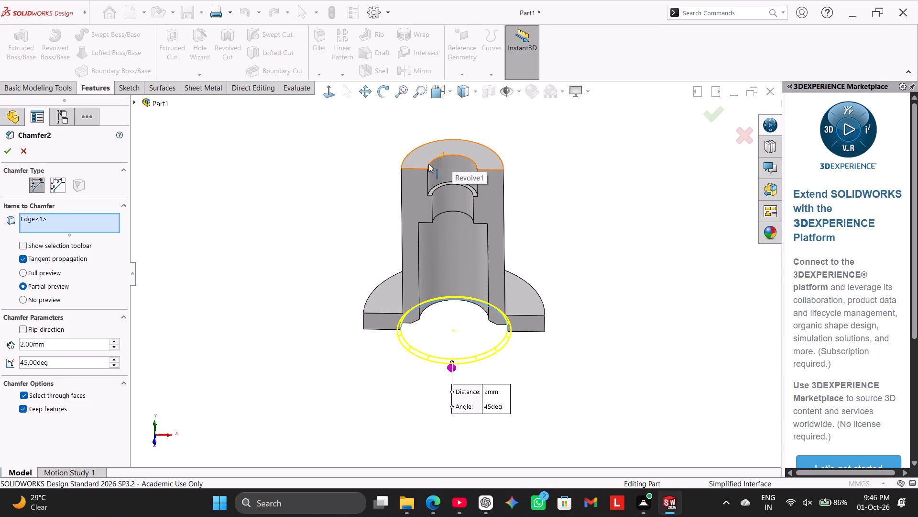
pyautogui.moveTo(279, 207); pyautogui.dragTo(321, 259, button='middle')
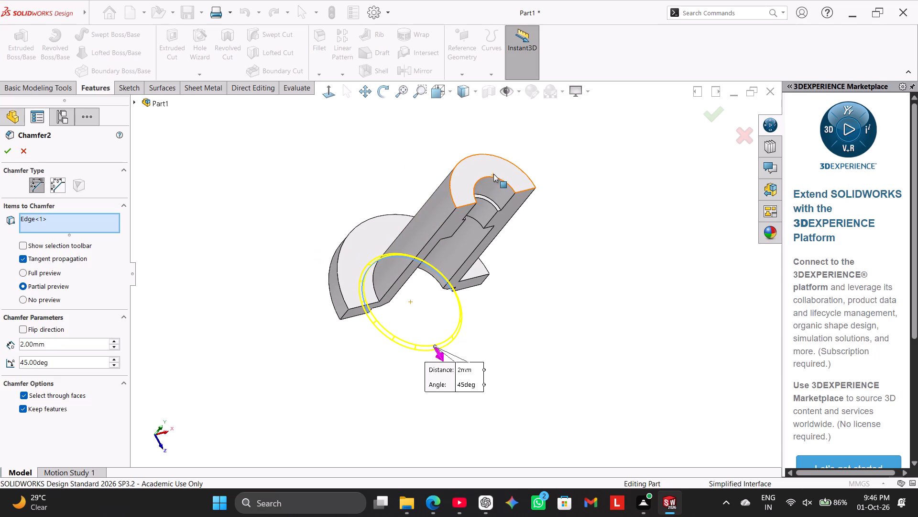
pyautogui.click(484, 178)
pyautogui.moveTo(348, 194); pyautogui.dragTo(324, 152, button='middle')
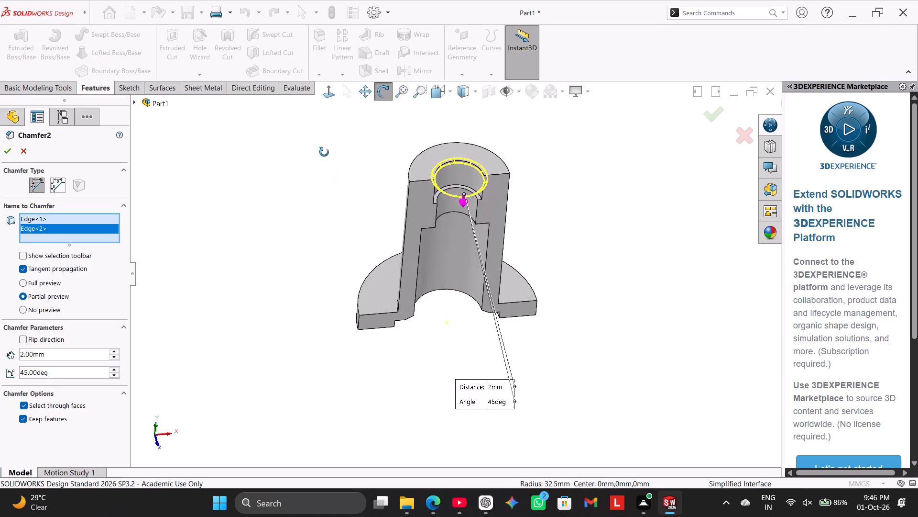
pyautogui.moveTo(324, 152); pyautogui.dragTo(324, 152, button='middle')
pyautogui.moveTo(297, 259); pyautogui.dragTo(276, 217, button='middle')
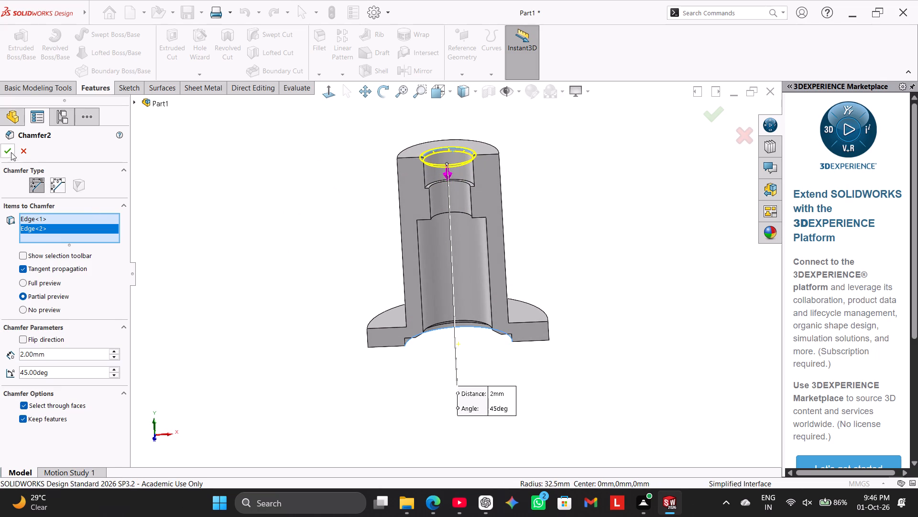
pyautogui.click(8, 150)
pyautogui.click(202, 245)
pyautogui.moveTo(242, 271); pyautogui.dragTo(249, 238, button='middle')
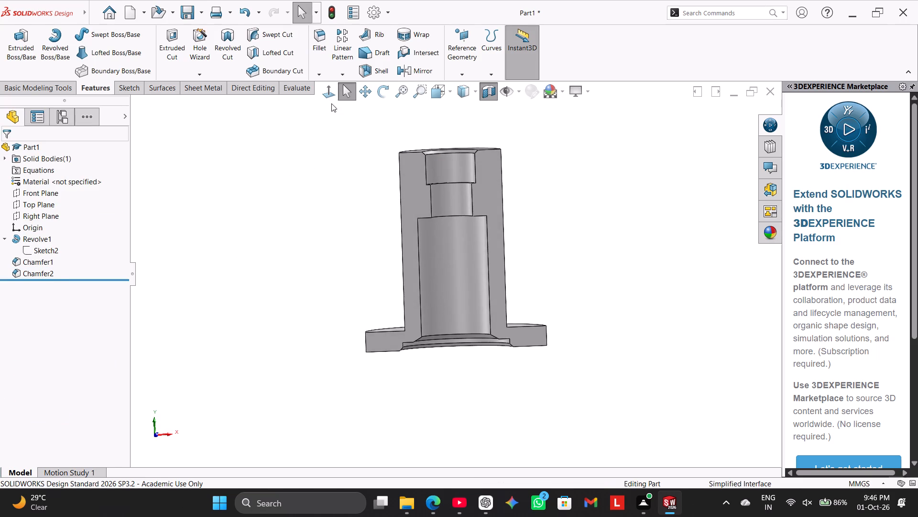
pyautogui.click(331, 92)
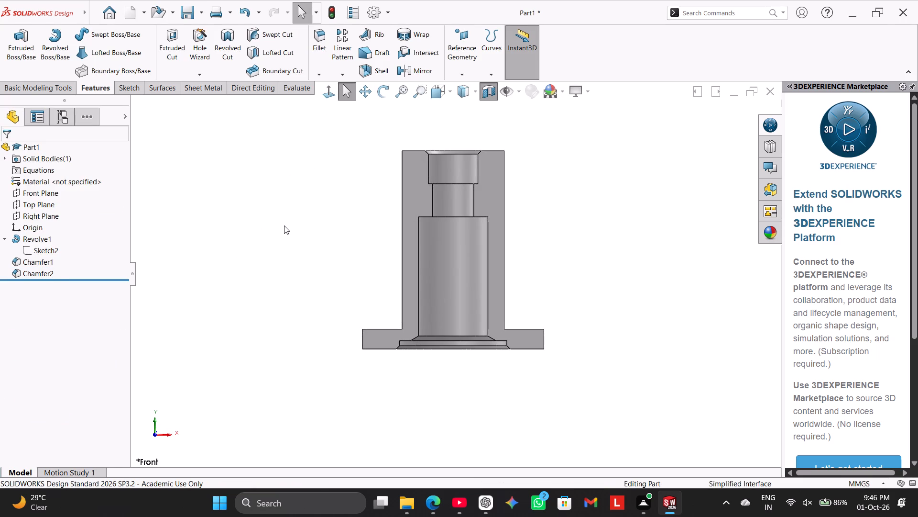
# Fillet the upper edge of the large lower bore, where it steps in to the narrow bore, with a 3 mm radius.
pyautogui.scroll(-1, 569, 214)
pyautogui.middleClick(569, 214)
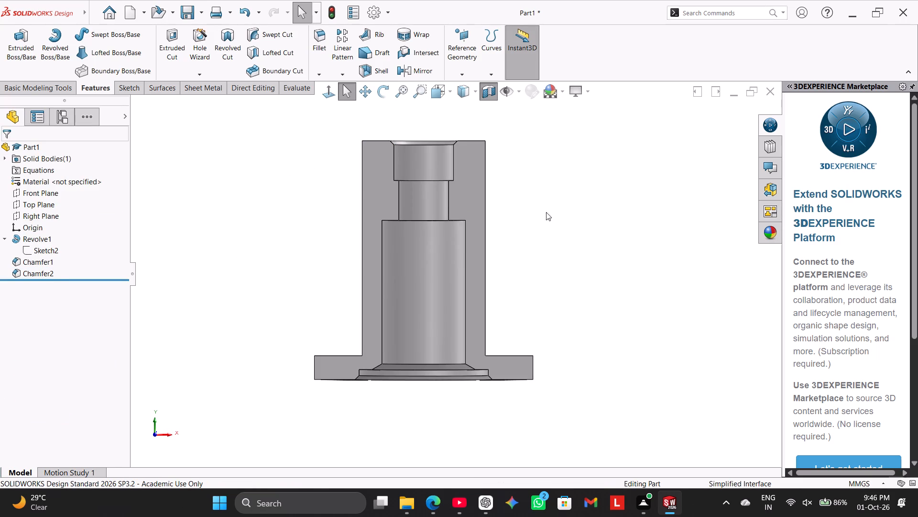
pyautogui.click(322, 78)
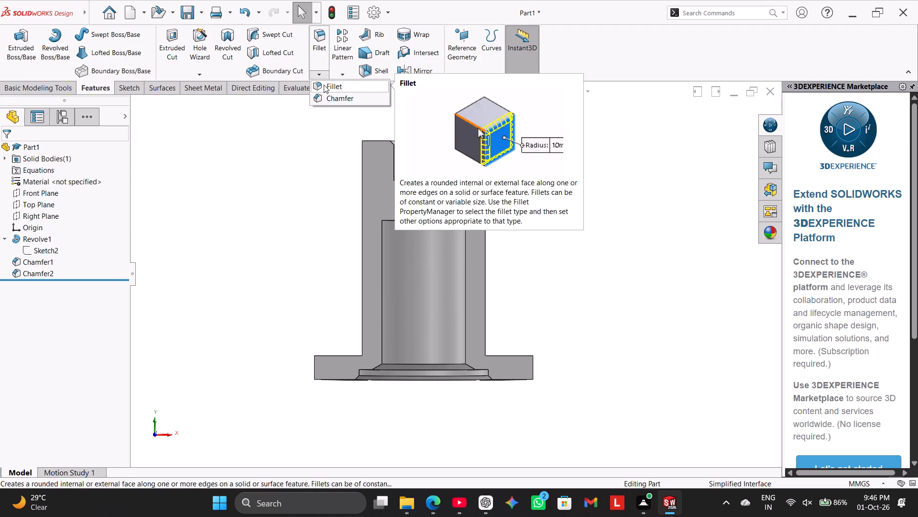
pyautogui.click(324, 85)
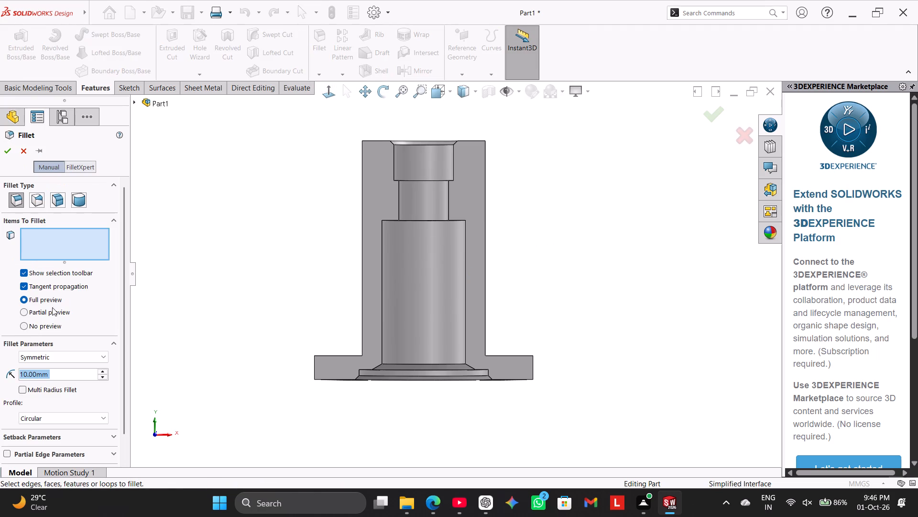
pyautogui.press('3')
pyautogui.press('Return')
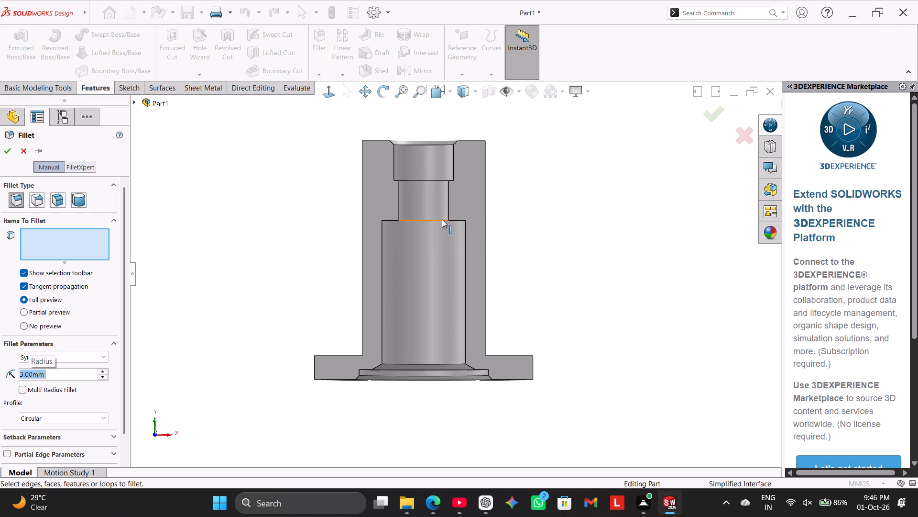
pyautogui.click(455, 220)
pyautogui.moveTo(182, 258); pyautogui.dragTo(202, 318, button='middle')
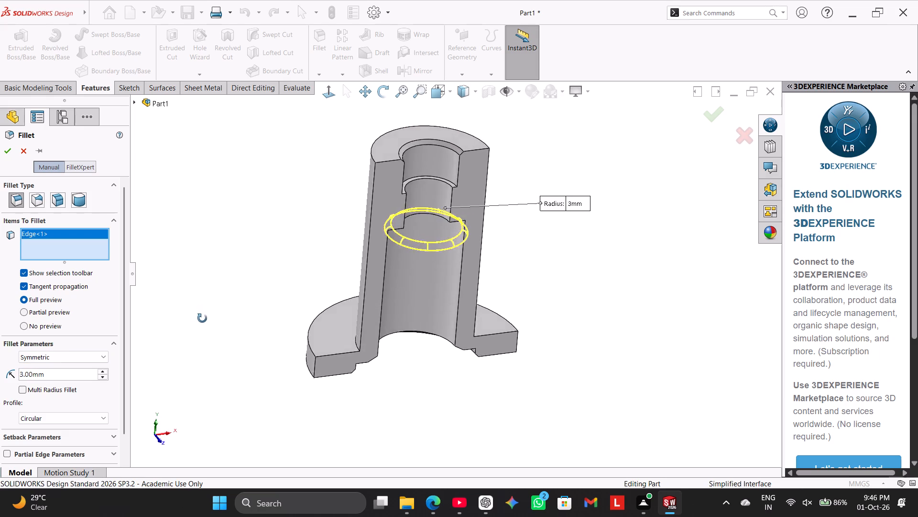
pyautogui.moveTo(202, 318); pyautogui.dragTo(175, 289, button='middle')
pyautogui.click(8, 153)
pyautogui.click(150, 242)
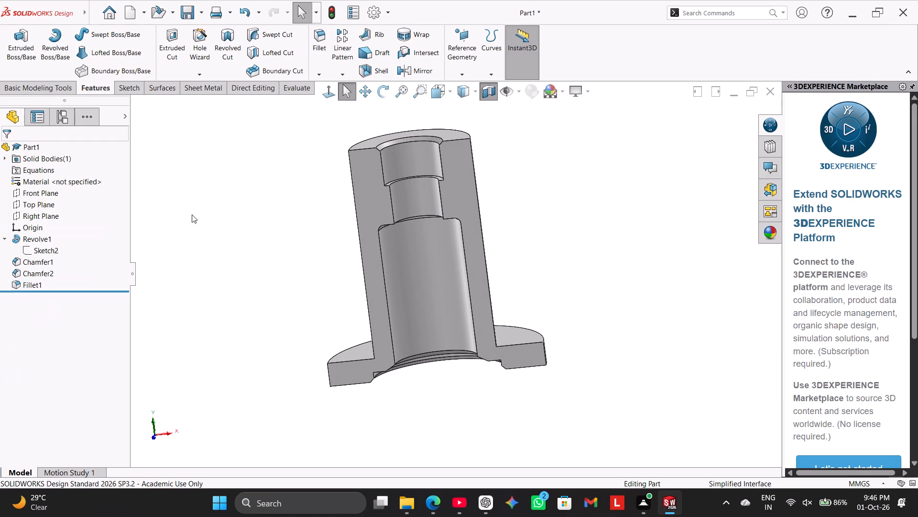
pyautogui.click(325, 91)
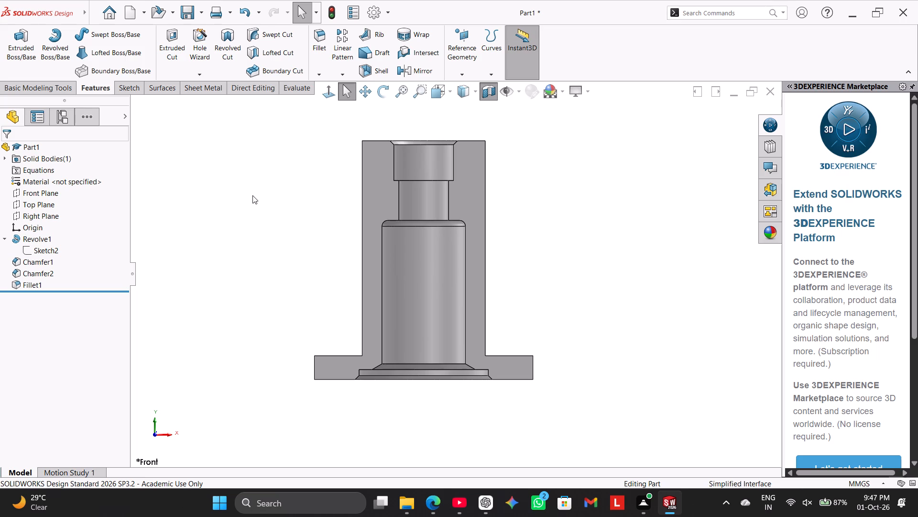
# Turn off the section view and show the whole part in isometric orientation.
pyautogui.click(492, 88)
pyautogui.moveTo(292, 282); pyautogui.dragTo(382, 201, button='right')
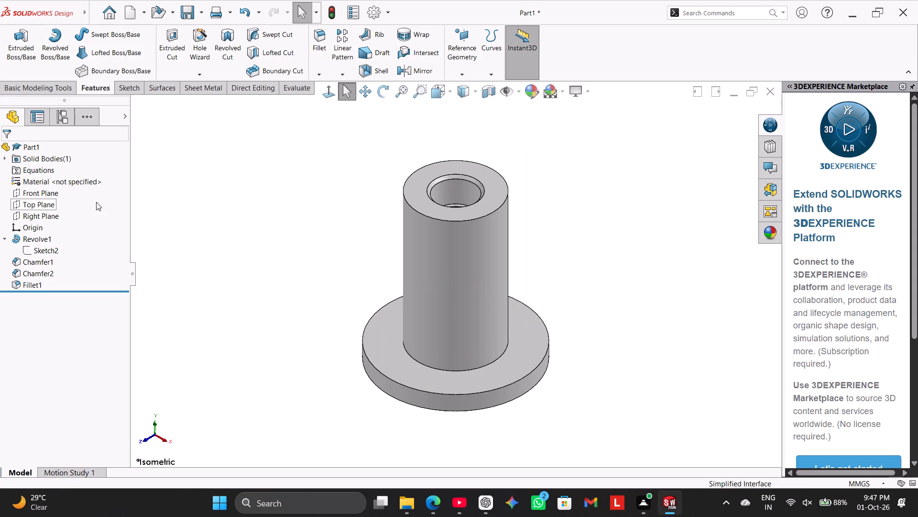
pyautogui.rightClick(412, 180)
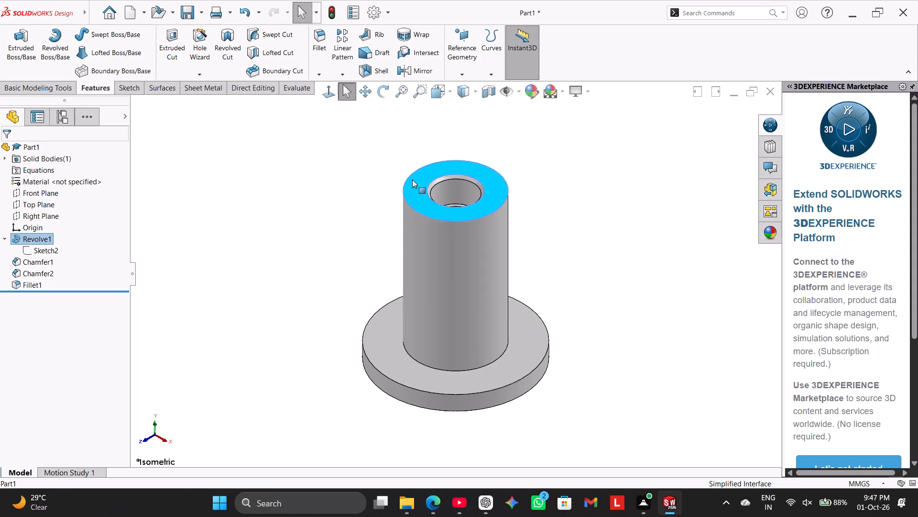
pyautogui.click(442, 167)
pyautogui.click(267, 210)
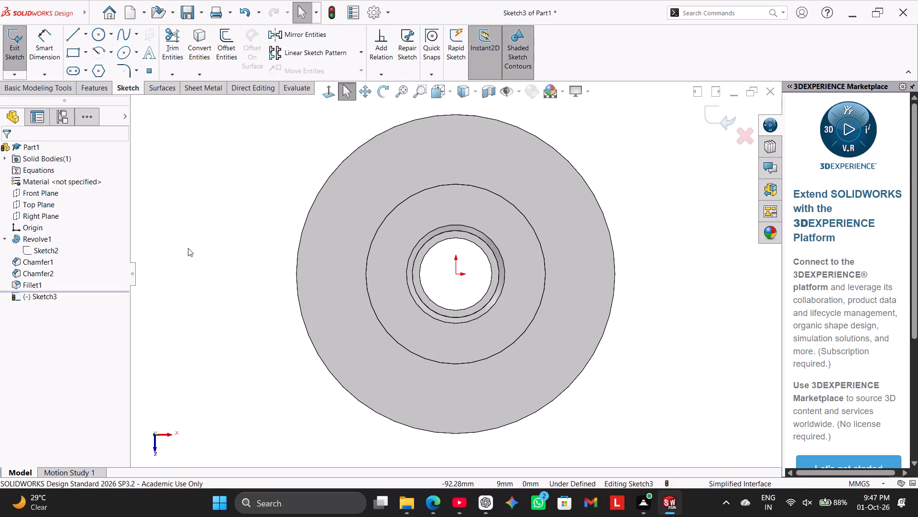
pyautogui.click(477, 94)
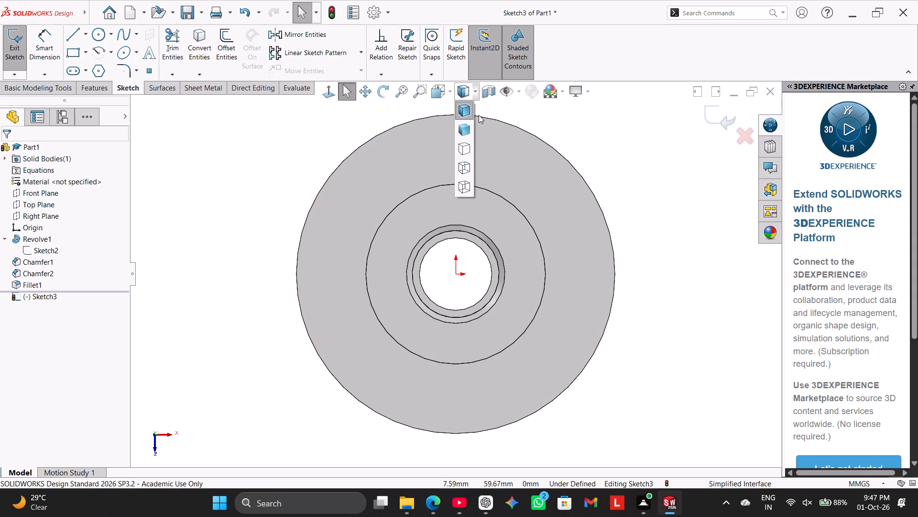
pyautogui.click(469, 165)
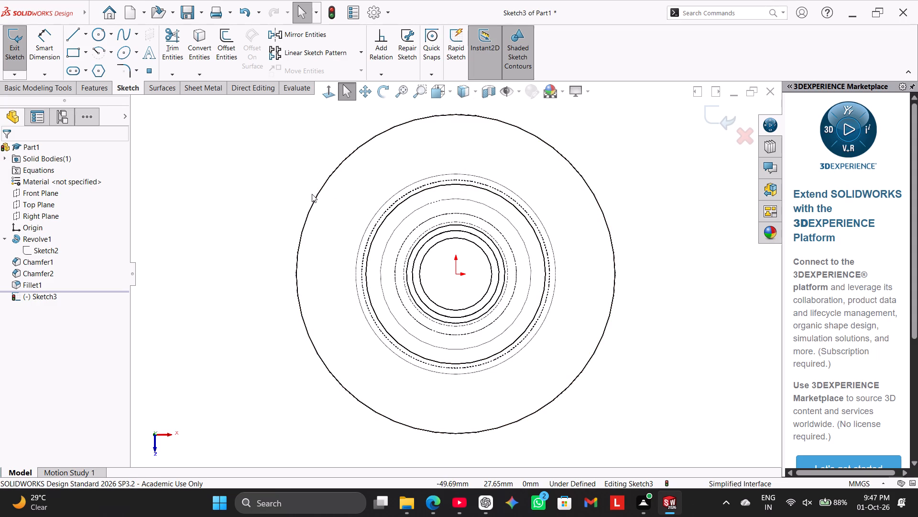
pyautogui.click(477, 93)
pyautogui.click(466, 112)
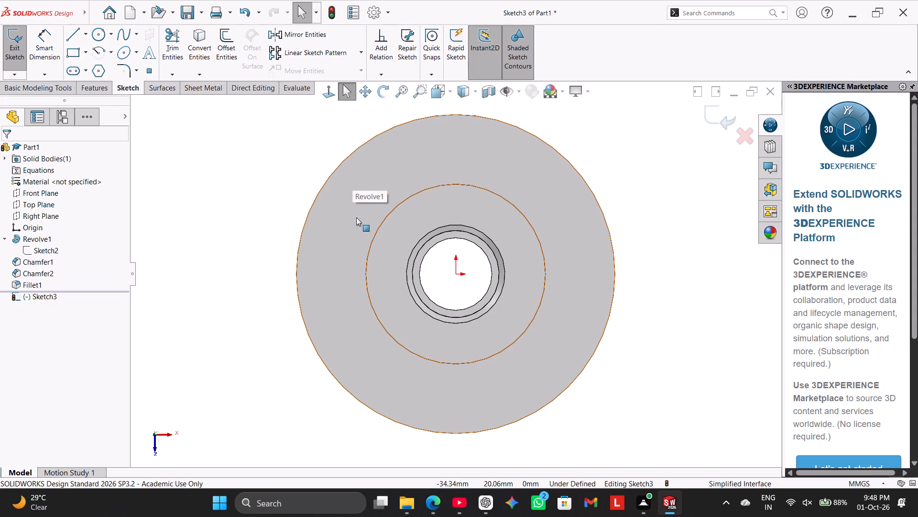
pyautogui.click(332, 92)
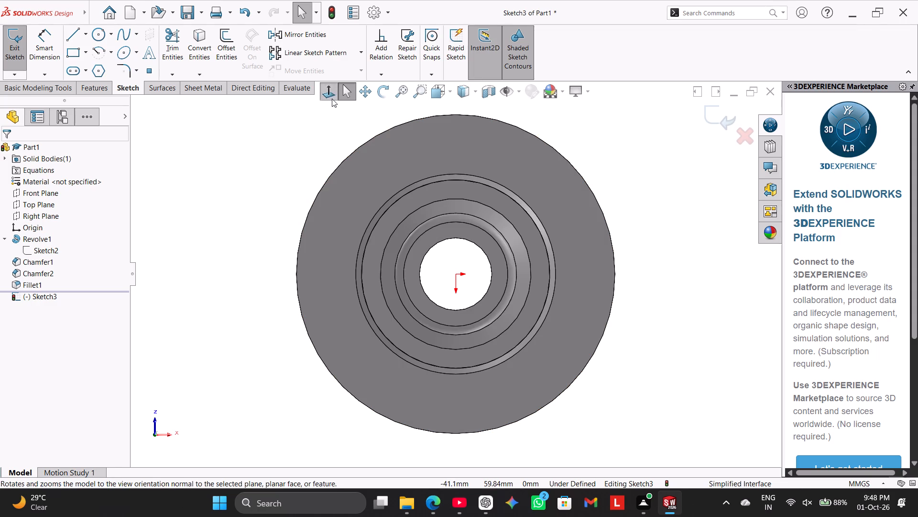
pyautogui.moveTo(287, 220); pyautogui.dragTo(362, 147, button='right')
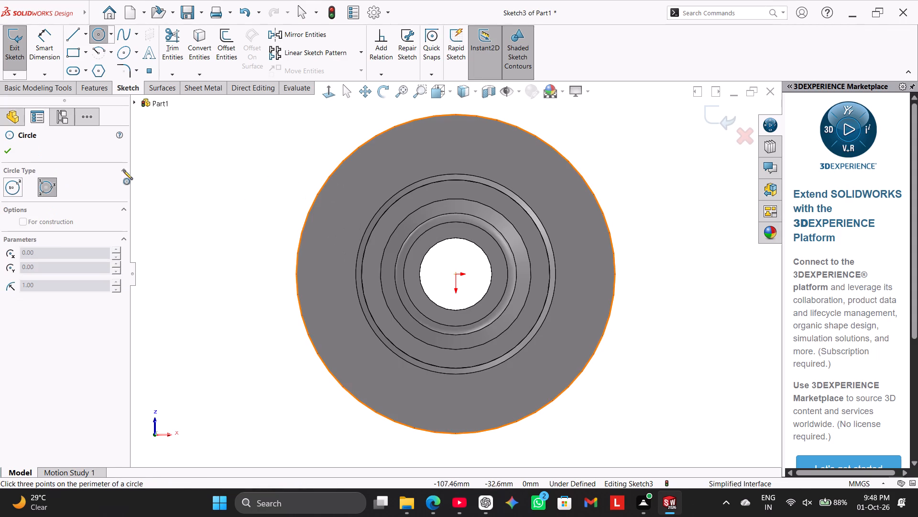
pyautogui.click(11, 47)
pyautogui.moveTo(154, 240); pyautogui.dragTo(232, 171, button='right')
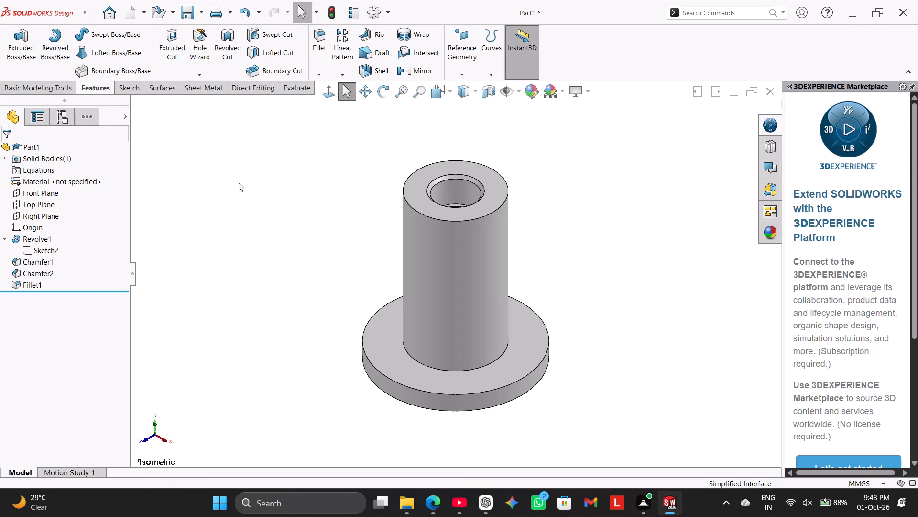
# Create a reference plane offset 60 mm from the Right Plane.
pyautogui.click(466, 70)
pyautogui.click(471, 82)
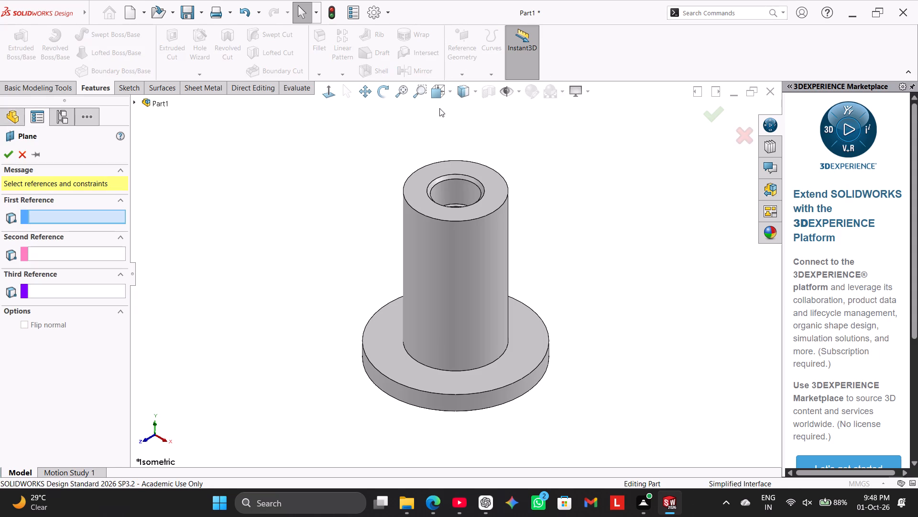
pyautogui.click(134, 99)
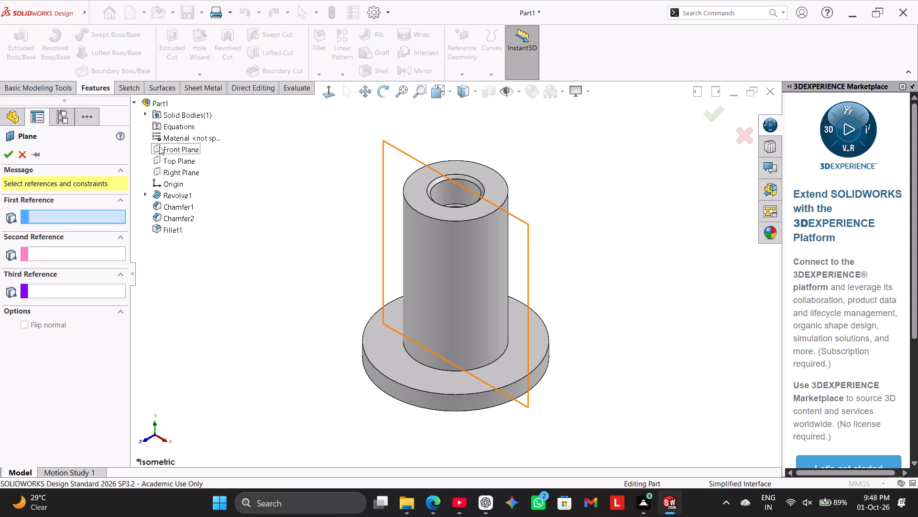
pyautogui.click(172, 171)
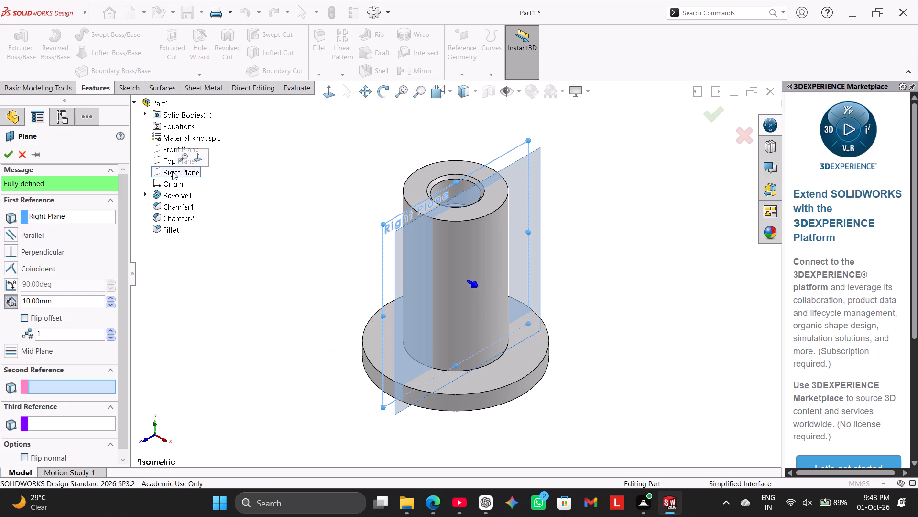
pyautogui.doubleClick(76, 300)
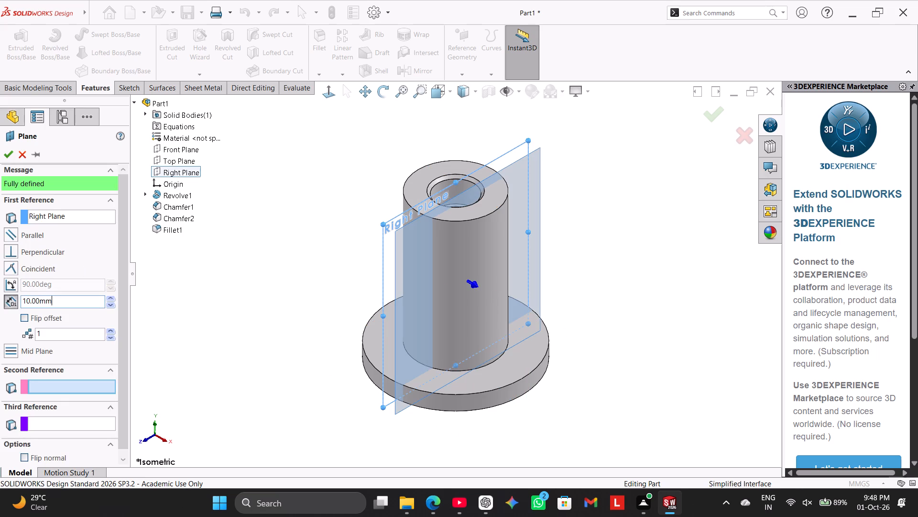
pyautogui.write('60')
pyautogui.press('Return')
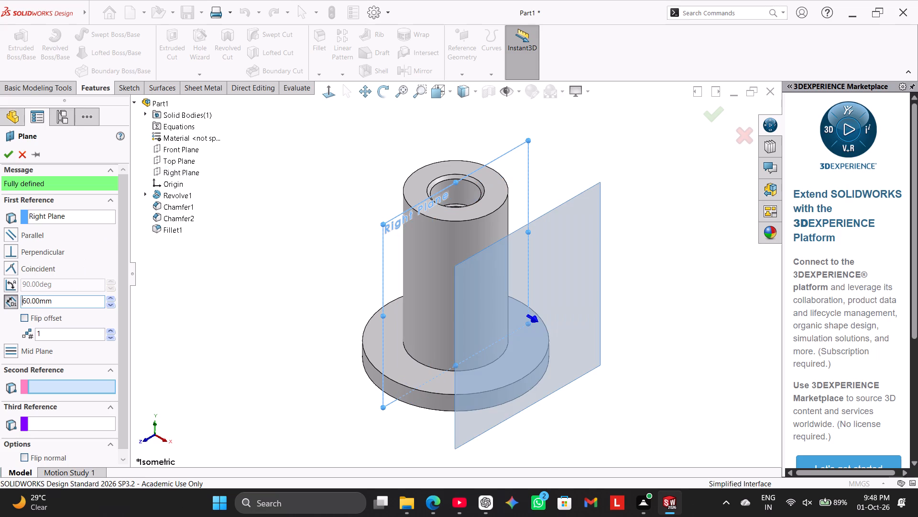
pyautogui.click(4, 152)
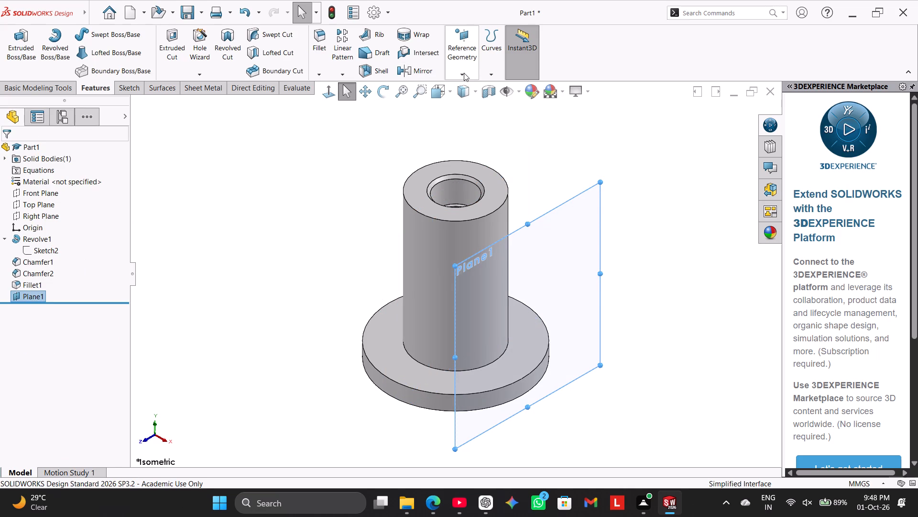
# Create a second reference plane offset 50 mm from the Right Plane, flipped to the side opposite the first offset plane.
pyautogui.click(464, 73)
pyautogui.click(463, 85)
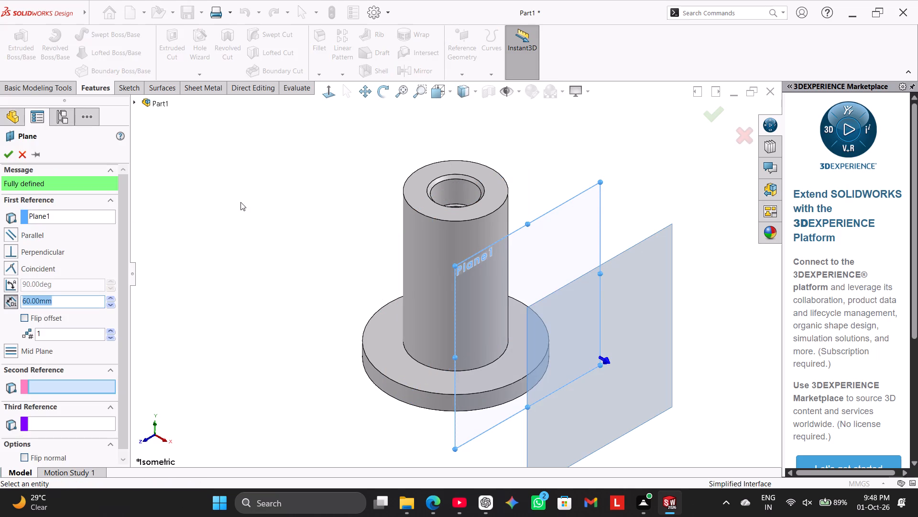
pyautogui.click(29, 317)
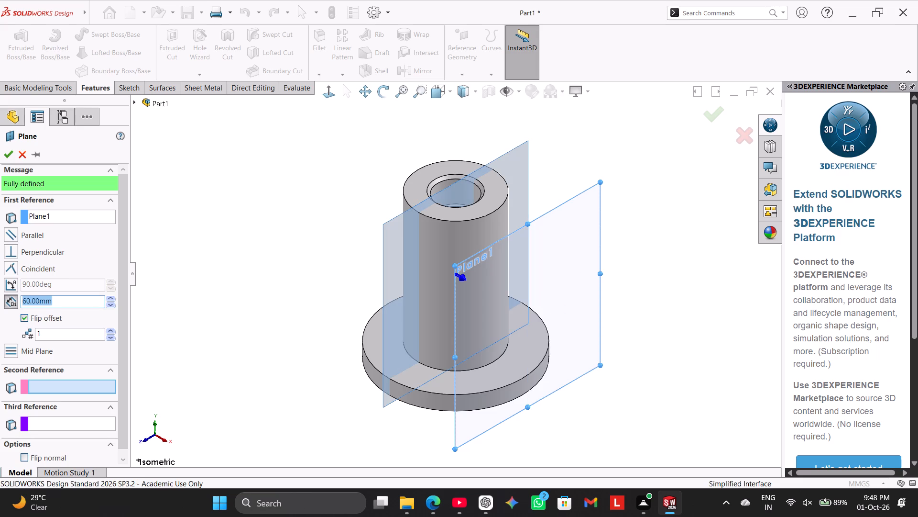
pyautogui.write('50')
pyautogui.press('Return')
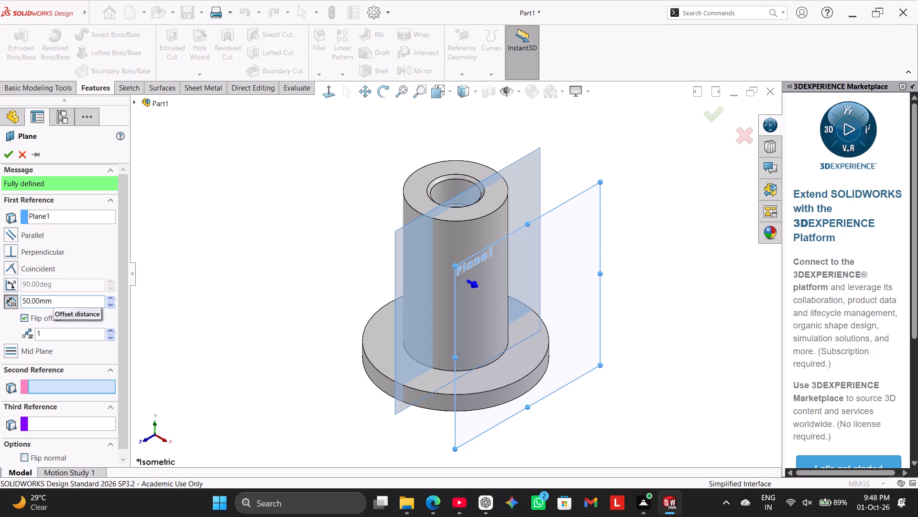
pyautogui.moveTo(184, 278); pyautogui.dragTo(207, 326, button='middle')
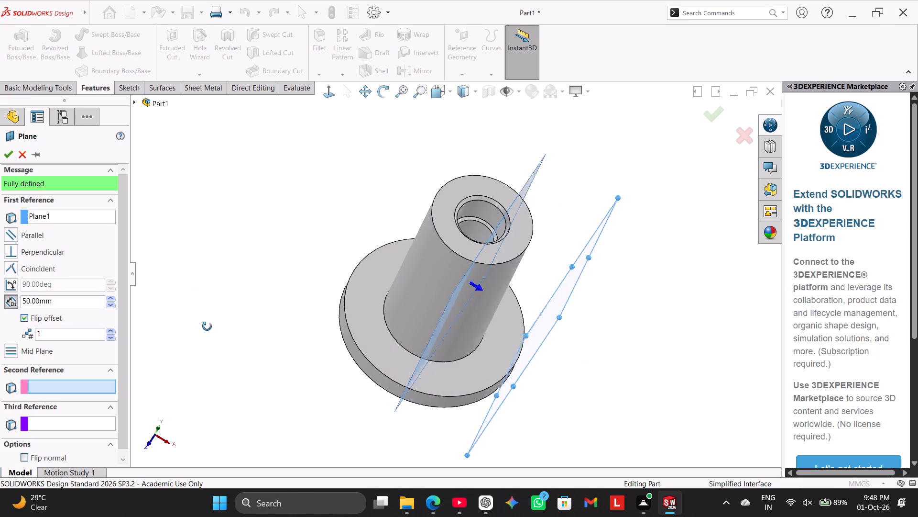
pyautogui.moveTo(207, 326); pyautogui.dragTo(195, 330, button='middle')
pyautogui.click(23, 320)
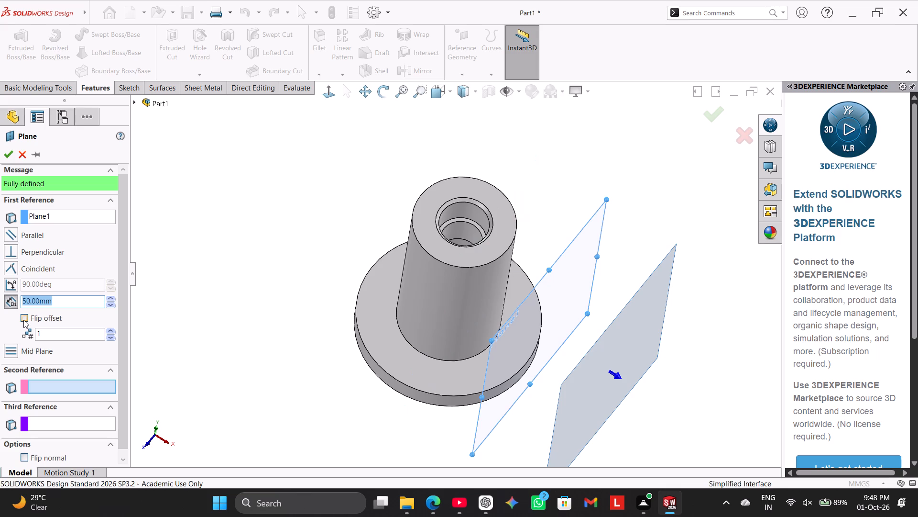
pyautogui.click(23, 320)
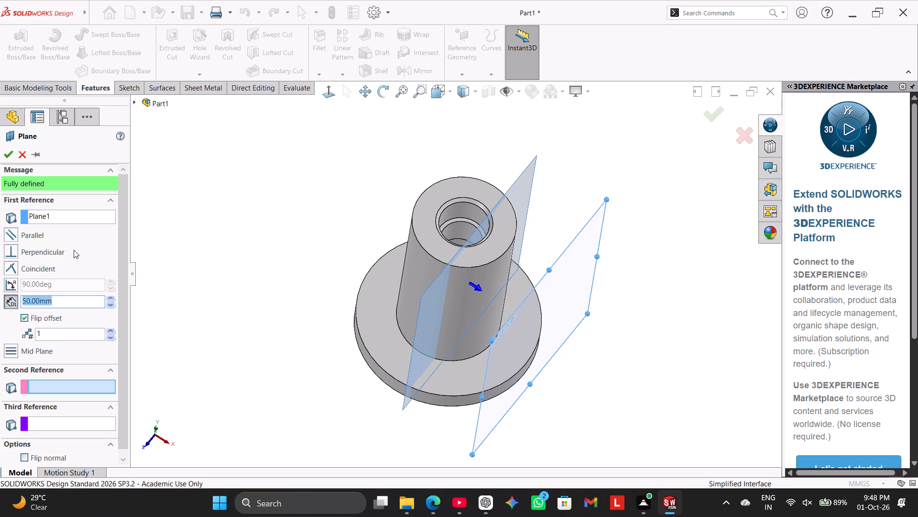
pyautogui.rightClick(72, 216)
pyautogui.click(106, 225)
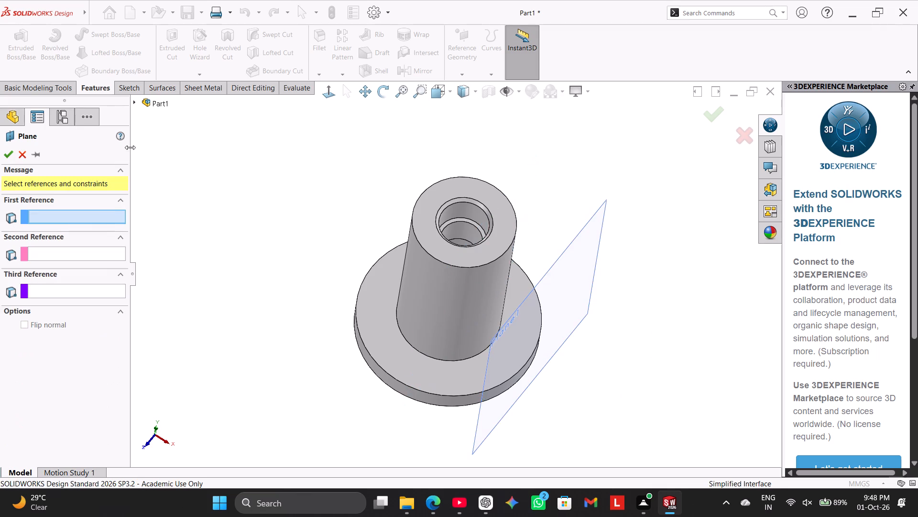
pyautogui.click(137, 102)
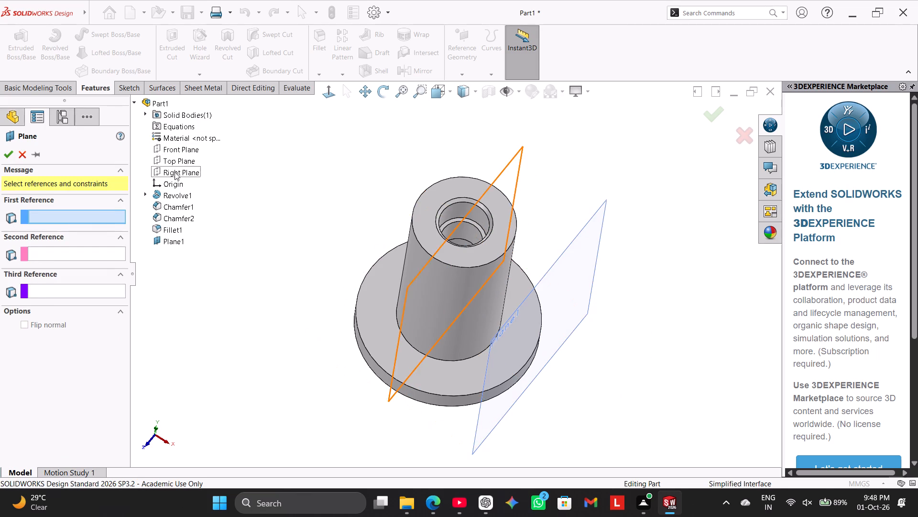
pyautogui.click(175, 172)
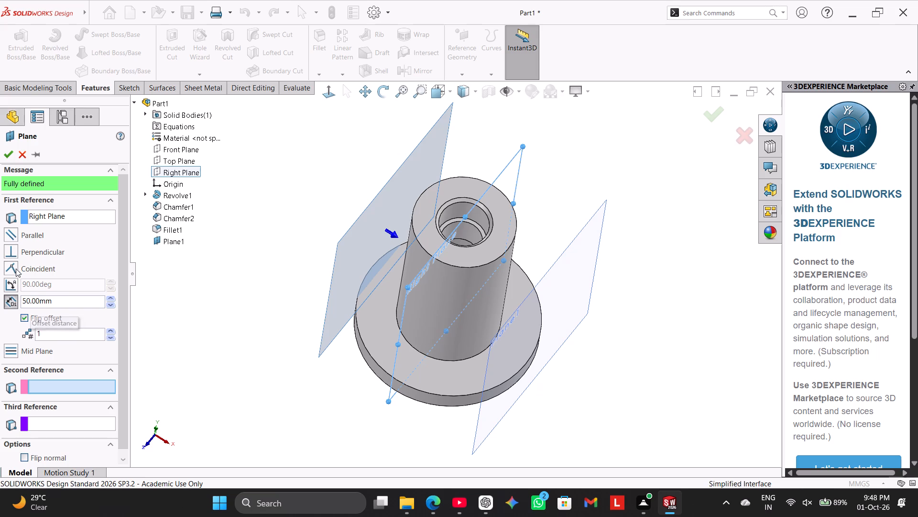
pyautogui.click(11, 149)
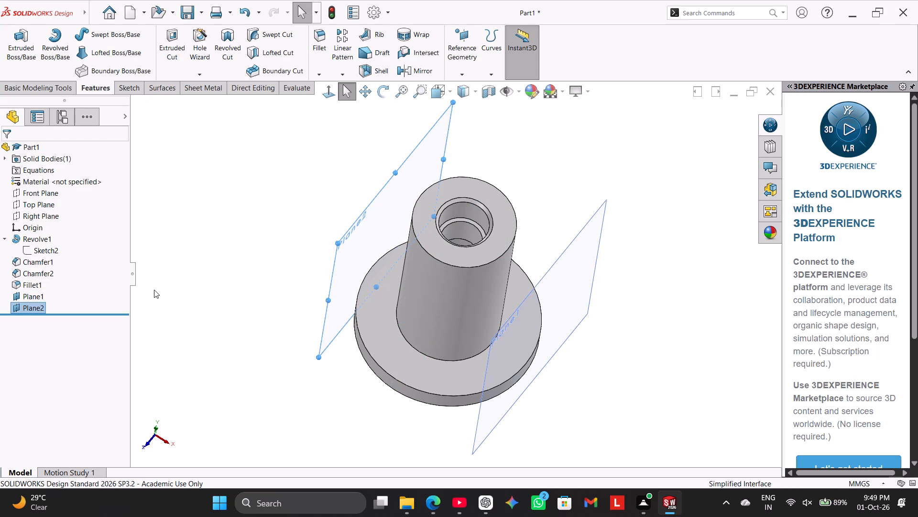
# Create a third reference plane offset 70 mm from the Front Plane, using only the Front Plane as reference.
pyautogui.click(469, 74)
pyautogui.click(477, 82)
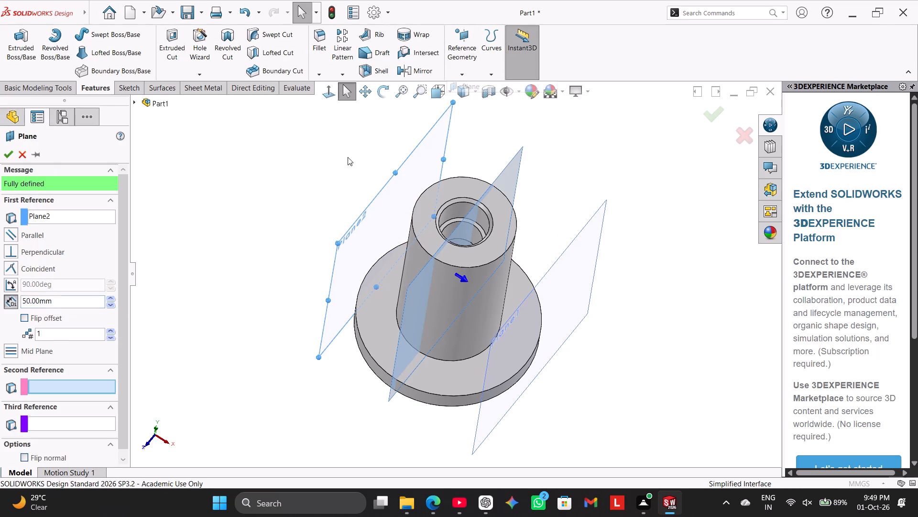
pyautogui.click(142, 102)
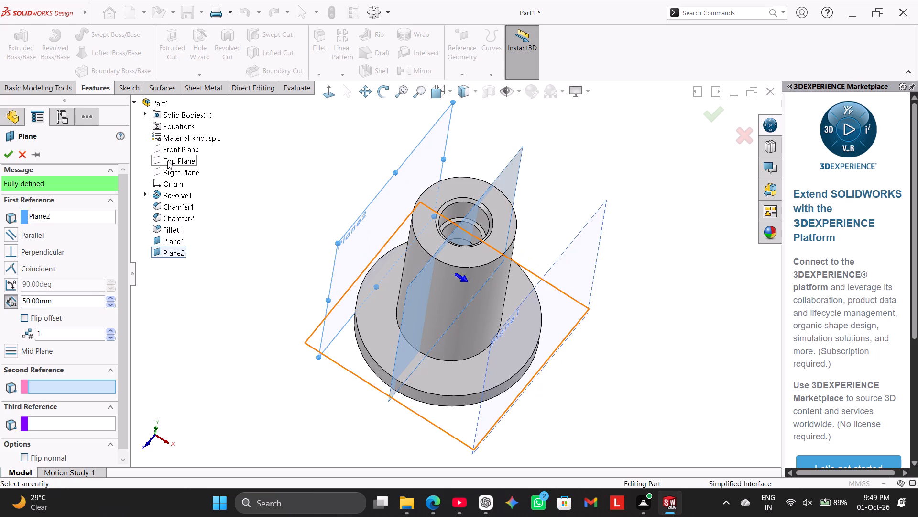
pyautogui.click(168, 152)
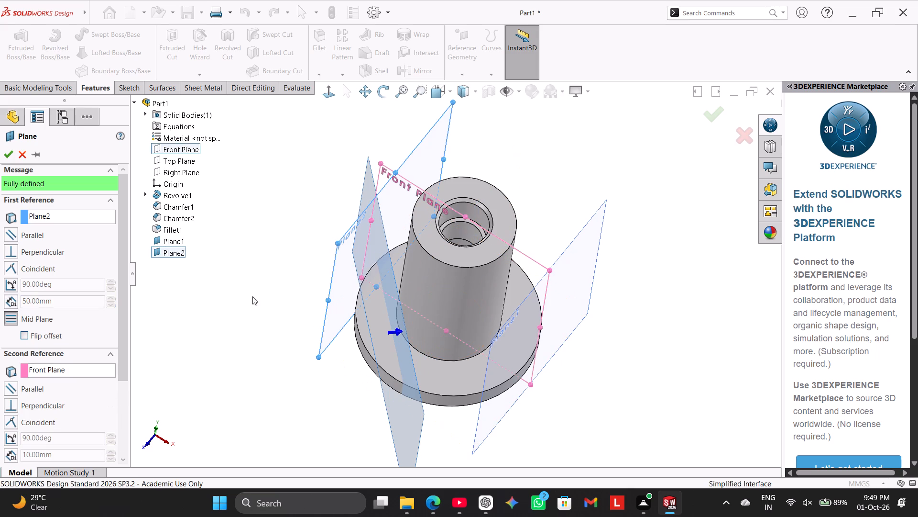
pyautogui.moveTo(256, 307); pyautogui.dragTo(262, 314, button='middle')
pyautogui.rightClick(86, 367)
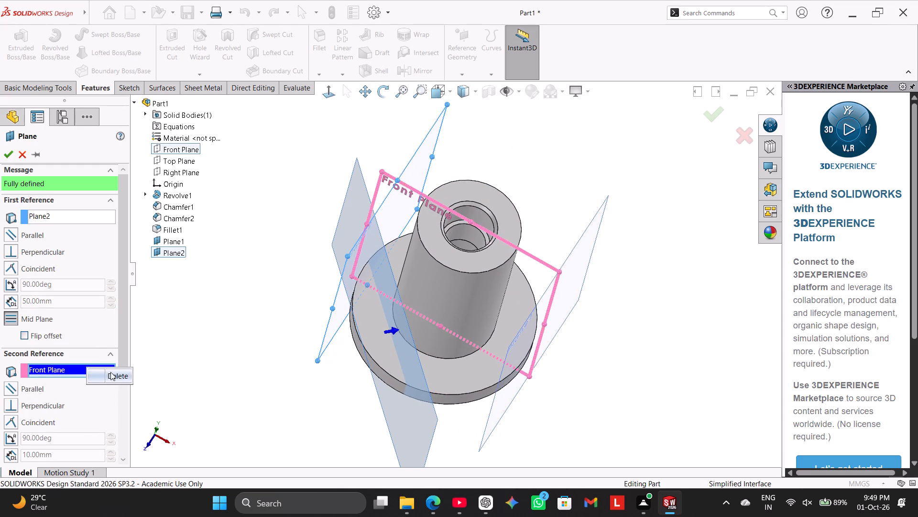
pyautogui.click(115, 374)
pyautogui.rightClick(74, 216)
pyautogui.click(95, 225)
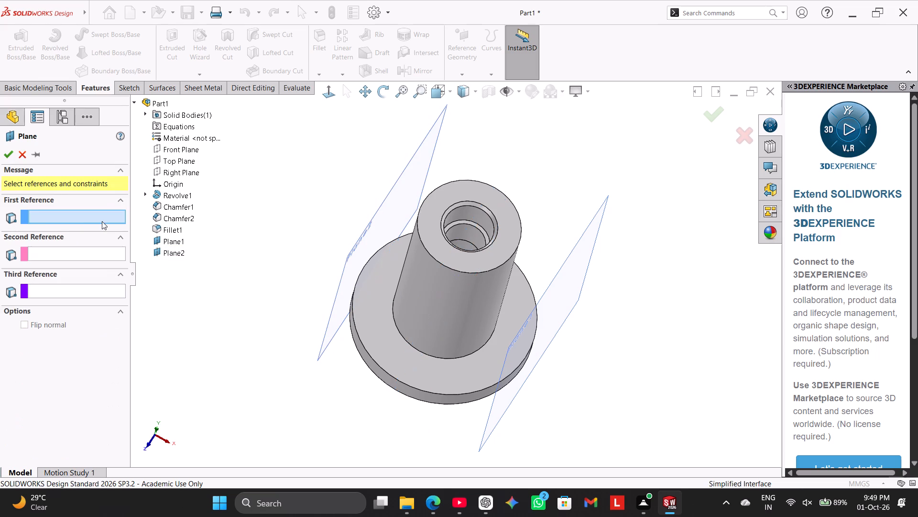
pyautogui.click(181, 151)
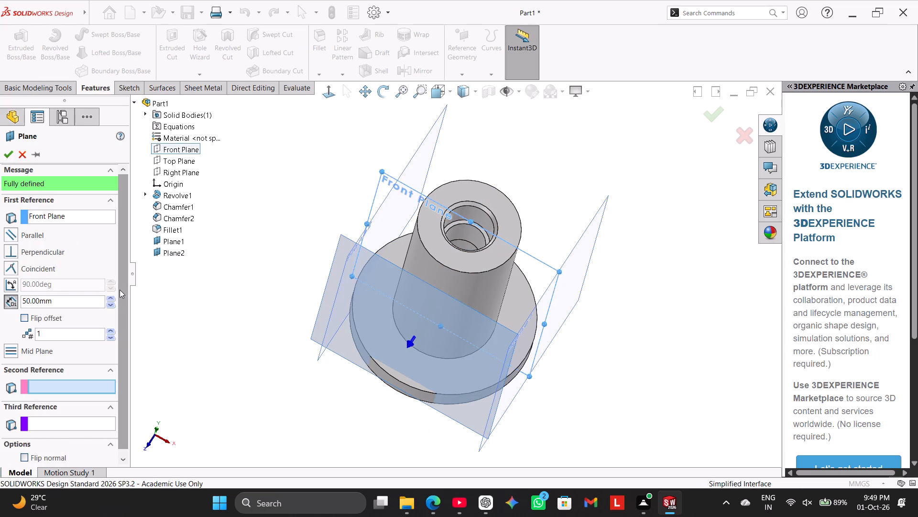
pyautogui.doubleClick(89, 299)
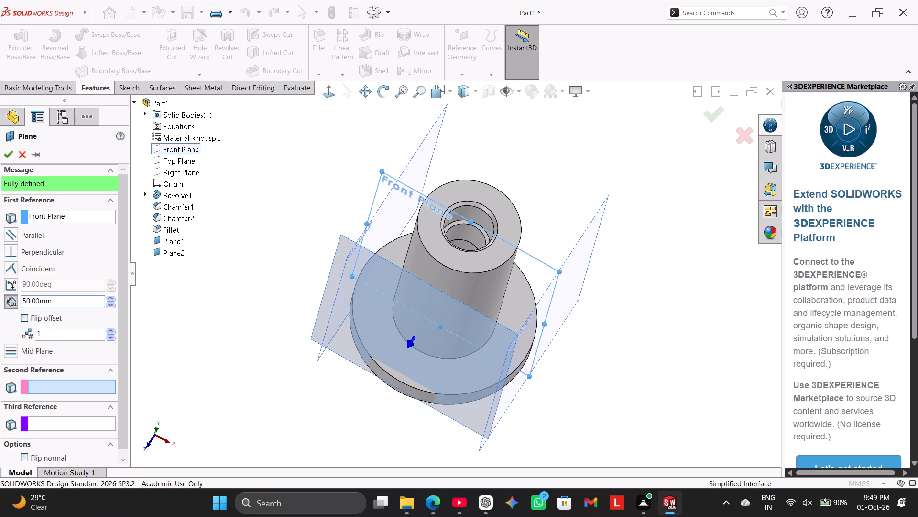
pyautogui.write('70')
pyautogui.press('Return')
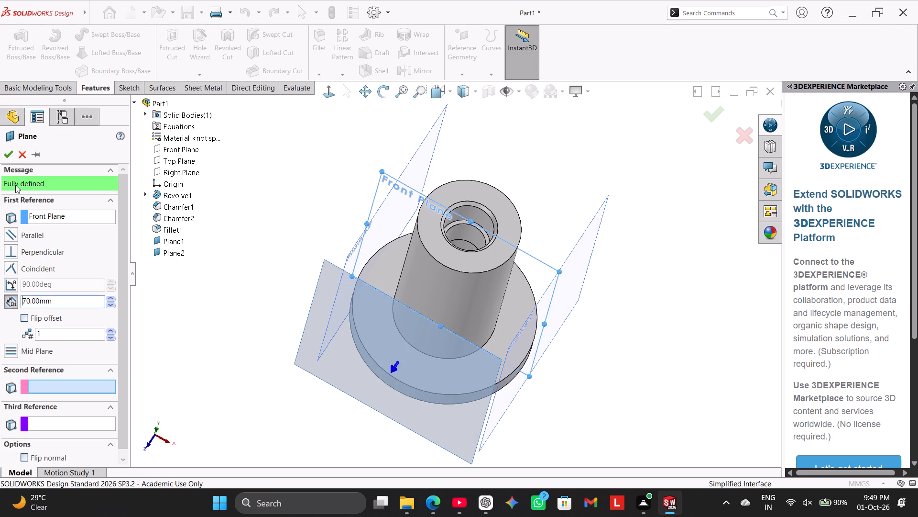
pyautogui.click(4, 148)
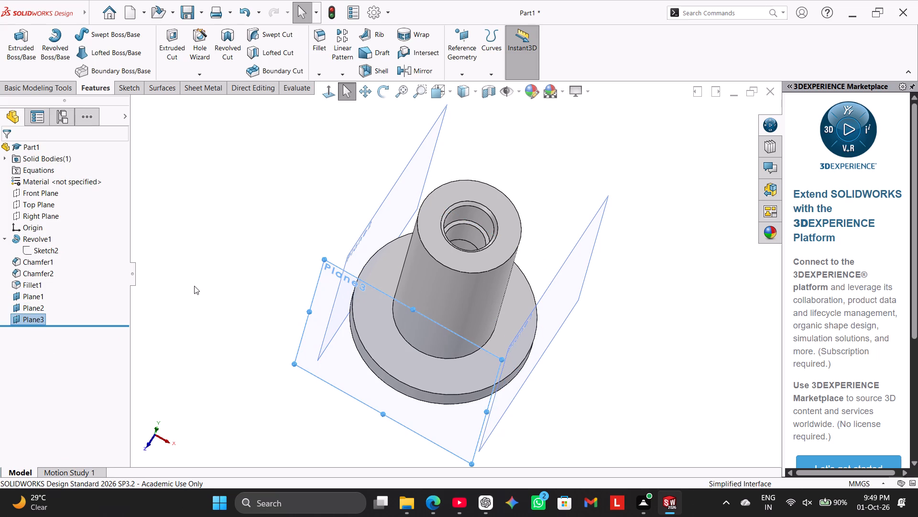
pyautogui.click(194, 286)
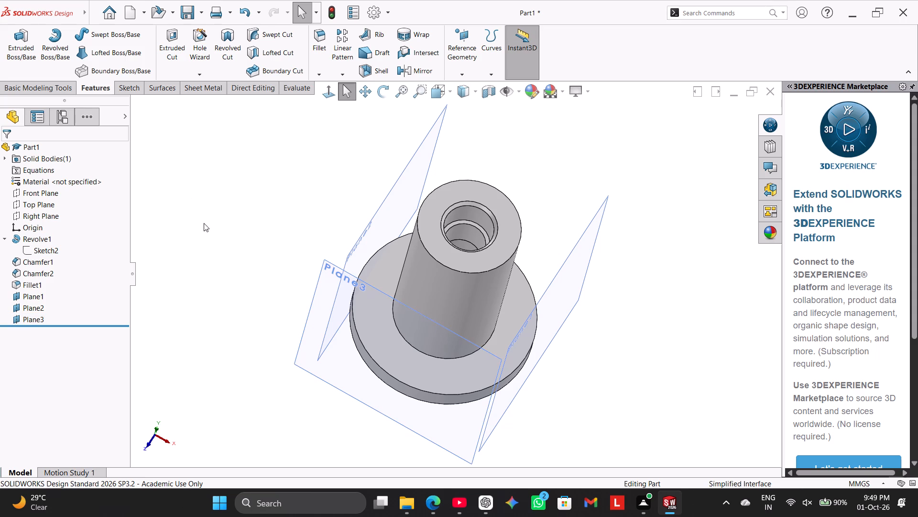
# On the plane 60 mm from the Right Plane, sketch a vertical centerline about 120 mm long from the origin to the cylinder's top edge.
pyautogui.moveTo(208, 220); pyautogui.dragTo(372, 112, button='right')
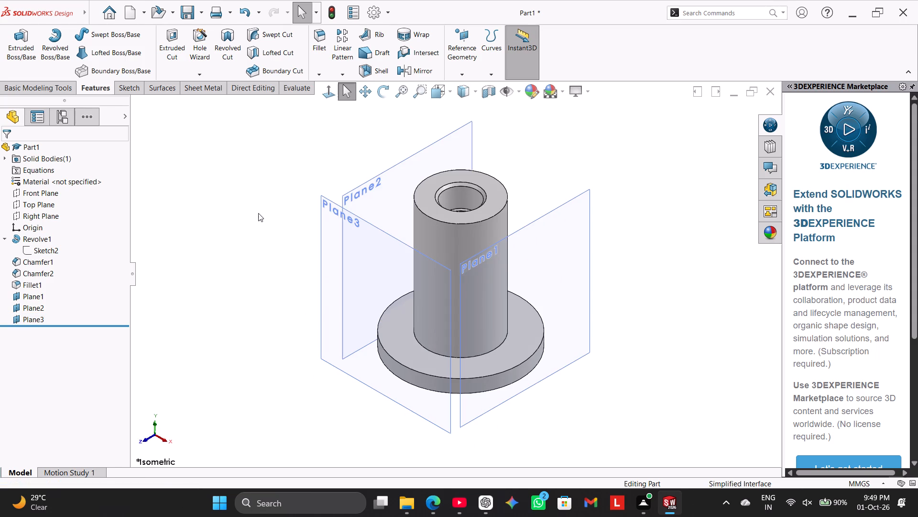
pyautogui.rightClick(522, 254)
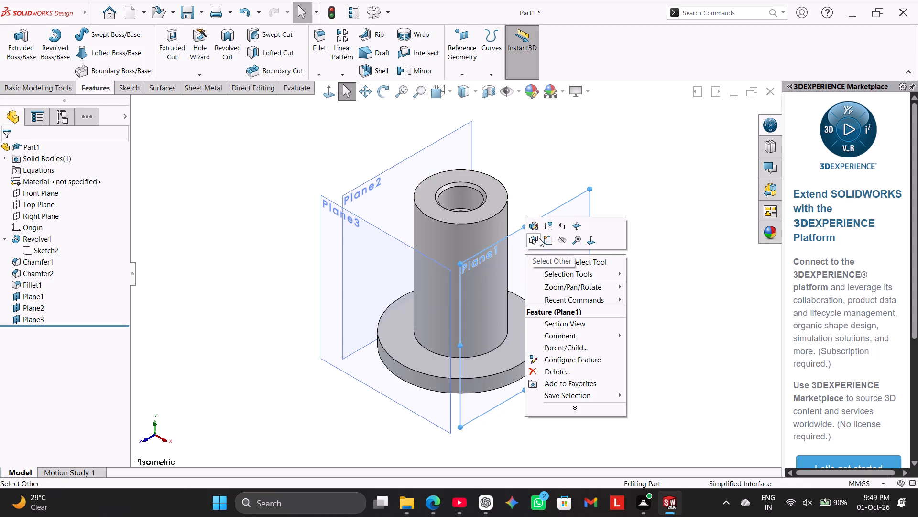
pyautogui.click(551, 240)
pyautogui.click(652, 161)
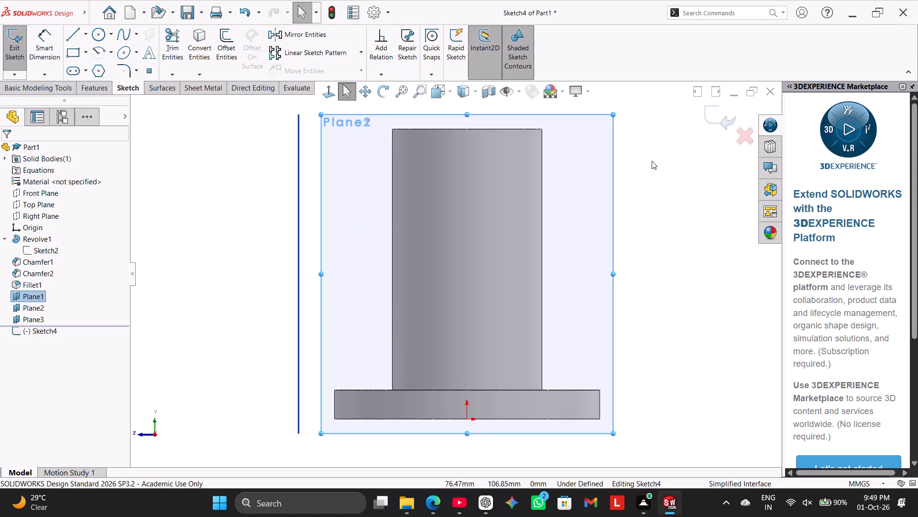
pyautogui.click(100, 33)
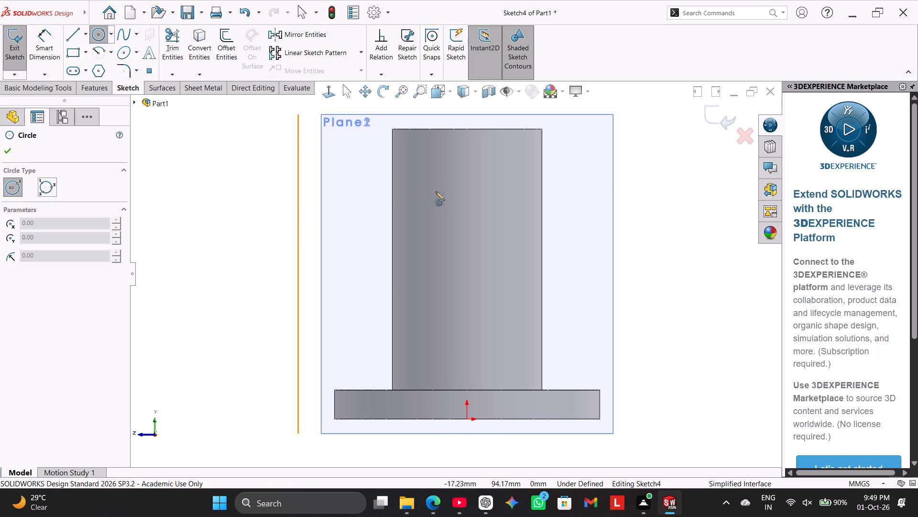
pyautogui.click(86, 32)
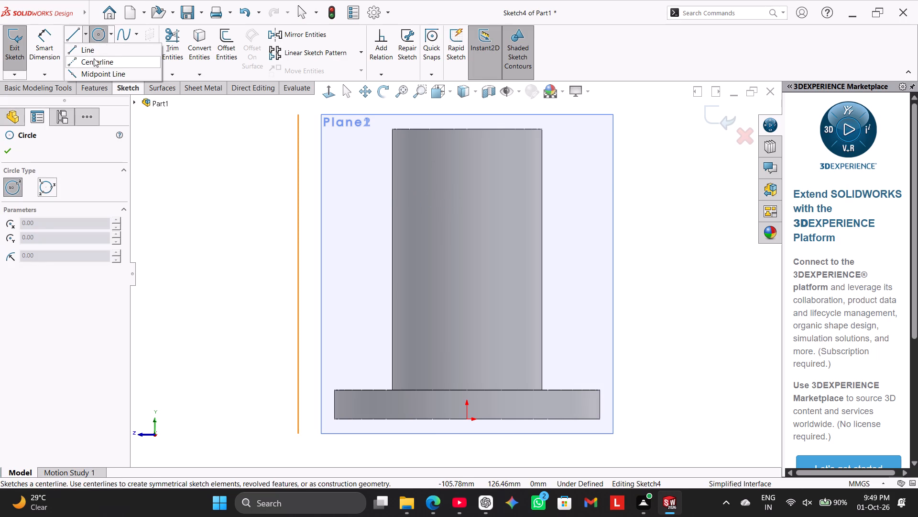
pyautogui.click(95, 60)
pyautogui.click(467, 417)
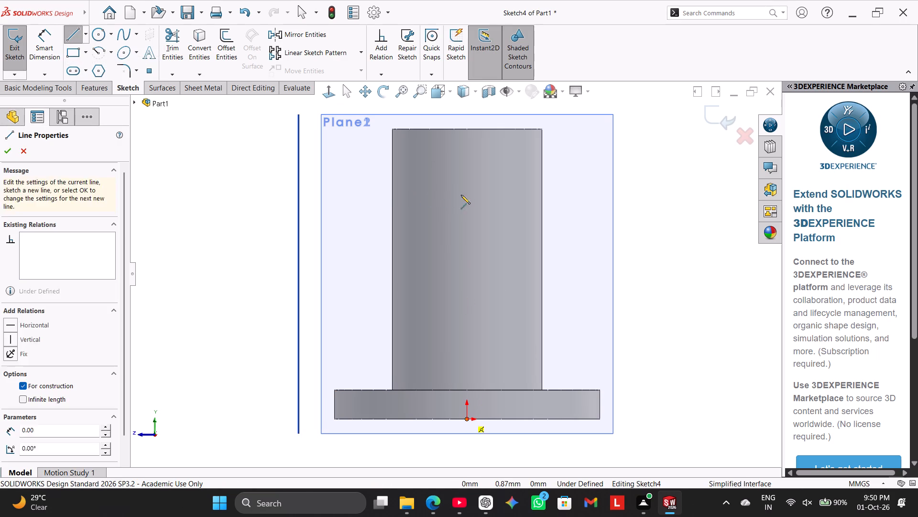
pyautogui.click(471, 128)
pyautogui.rightClick(231, 170)
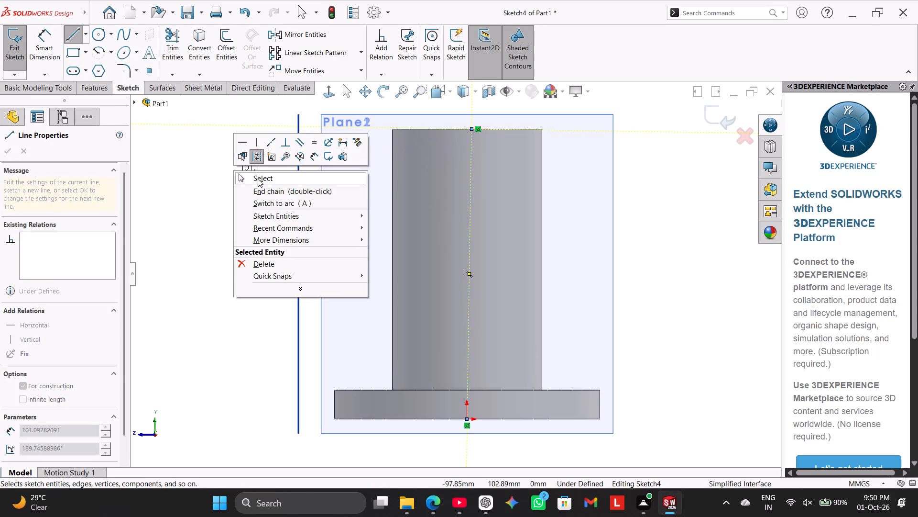
pyautogui.click(259, 179)
pyautogui.rightClick(469, 194)
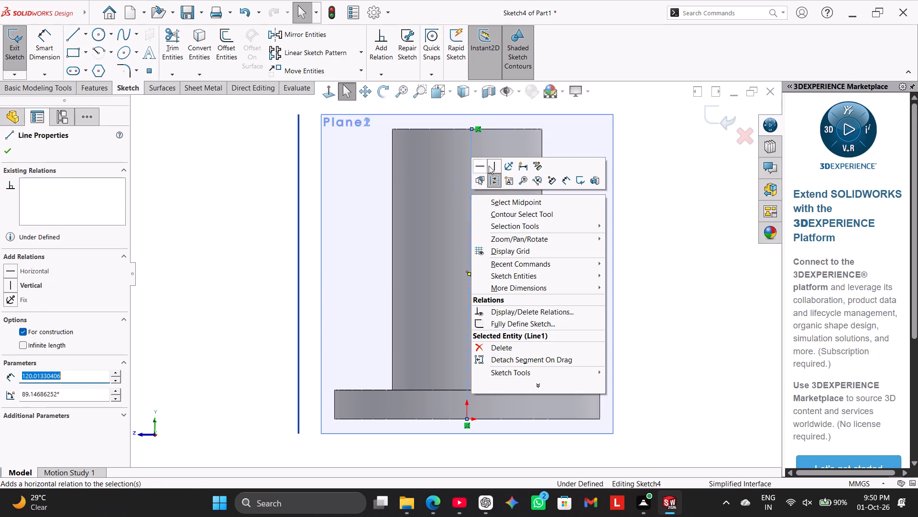
pyautogui.click(492, 165)
pyautogui.click(255, 199)
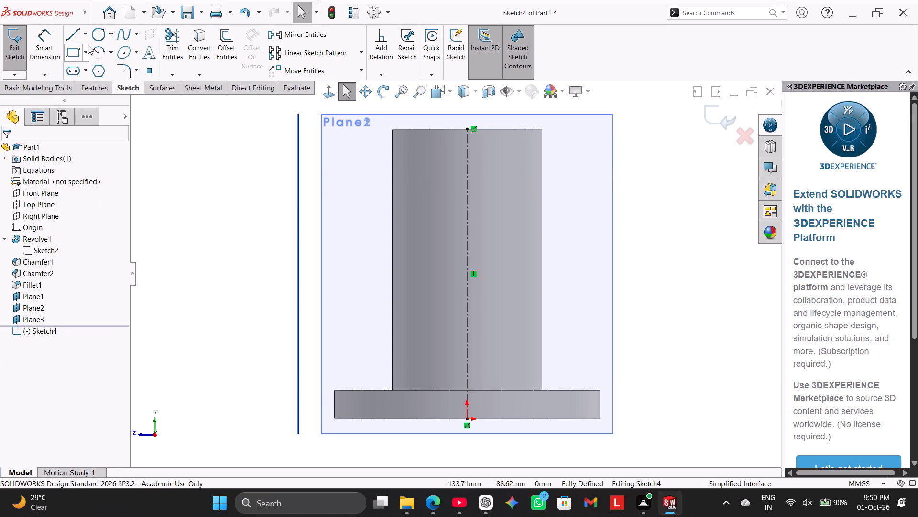
# Sketch a circle centred on the vertical centerline, moving its centre to about 89 mm above the origin.
pyautogui.click(93, 33)
pyautogui.click(467, 176)
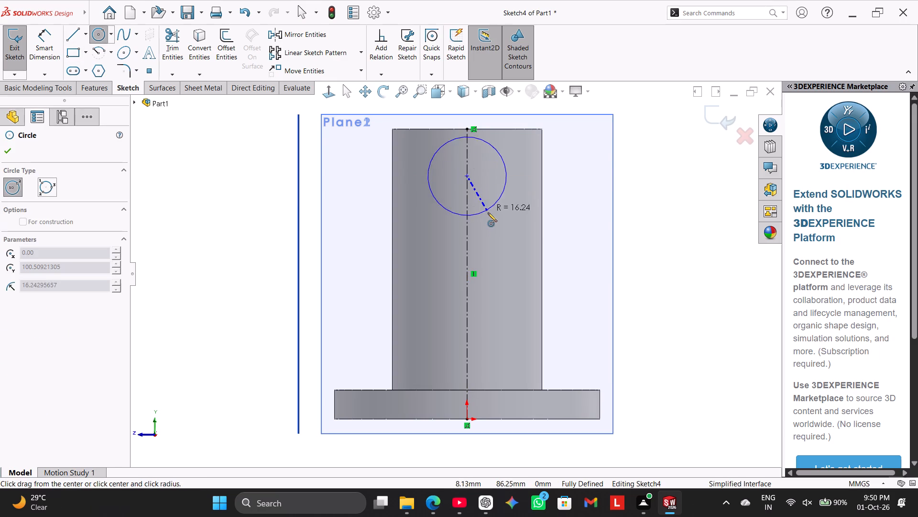
pyautogui.click(488, 216)
pyautogui.rightClick(247, 186)
pyautogui.click(273, 192)
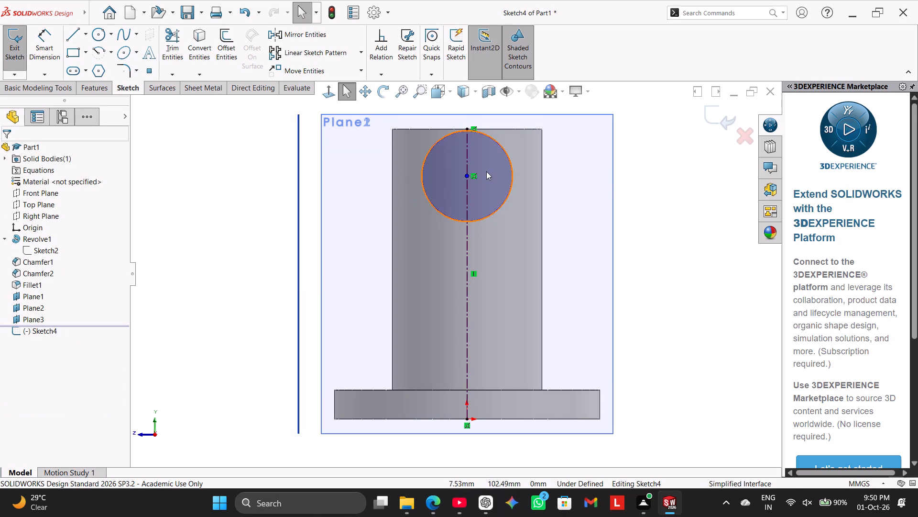
pyautogui.moveTo(468, 175); pyautogui.dragTo(470, 203)
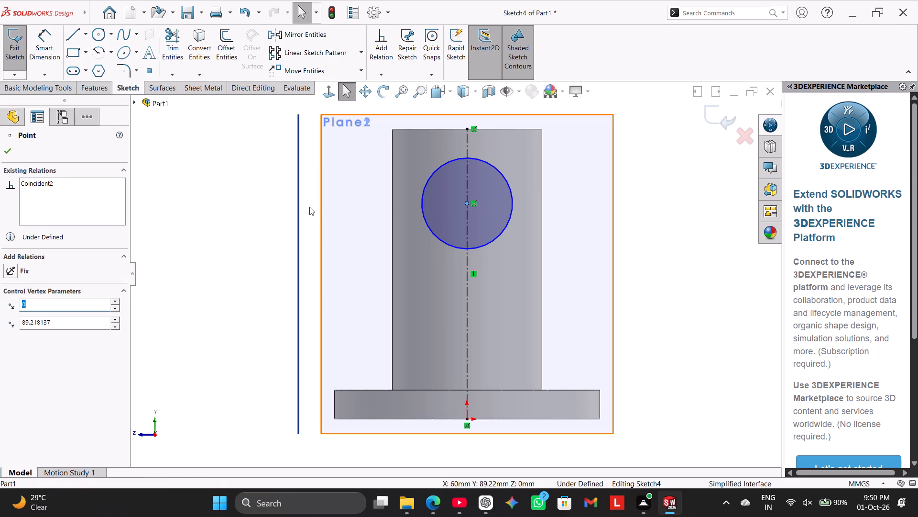
pyautogui.click(217, 175)
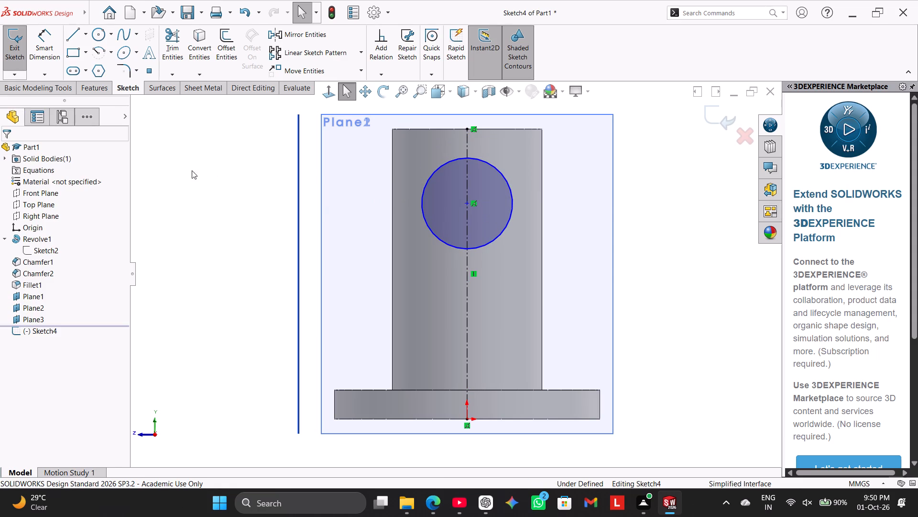
# Dimension the circle's diameter to 45 mm.
pyautogui.click(47, 43)
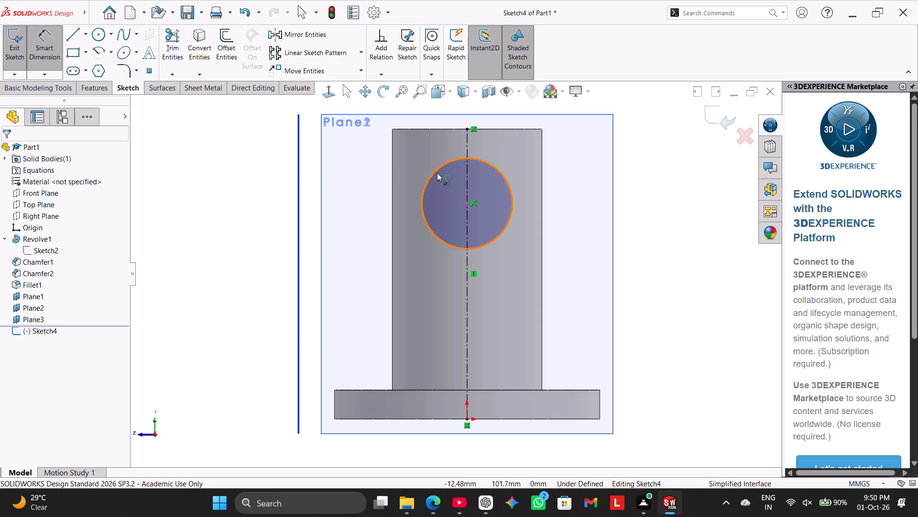
pyautogui.click(434, 171)
pyautogui.click(242, 135)
pyautogui.write('45')
pyautogui.press('Return')
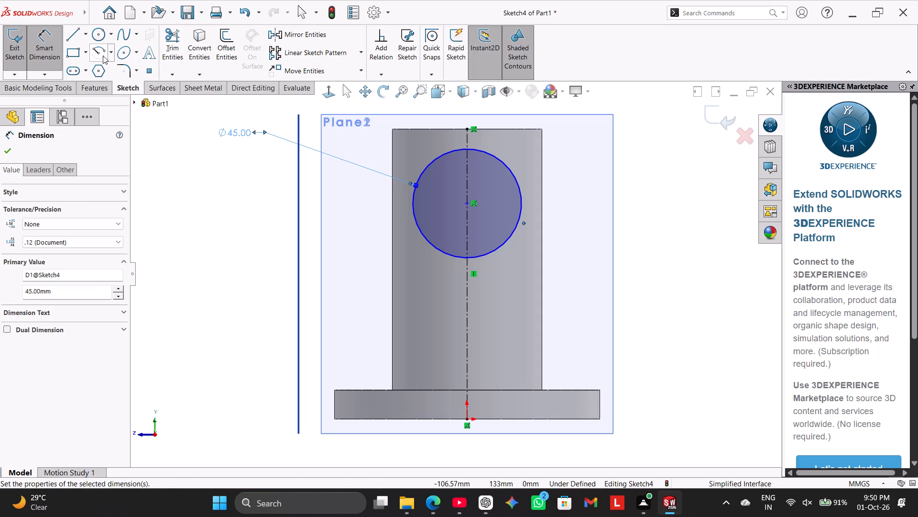
# Dimension the circle's centre 30 mm below the cylinder's top edge.
pyautogui.click(56, 38)
pyautogui.click(55, 43)
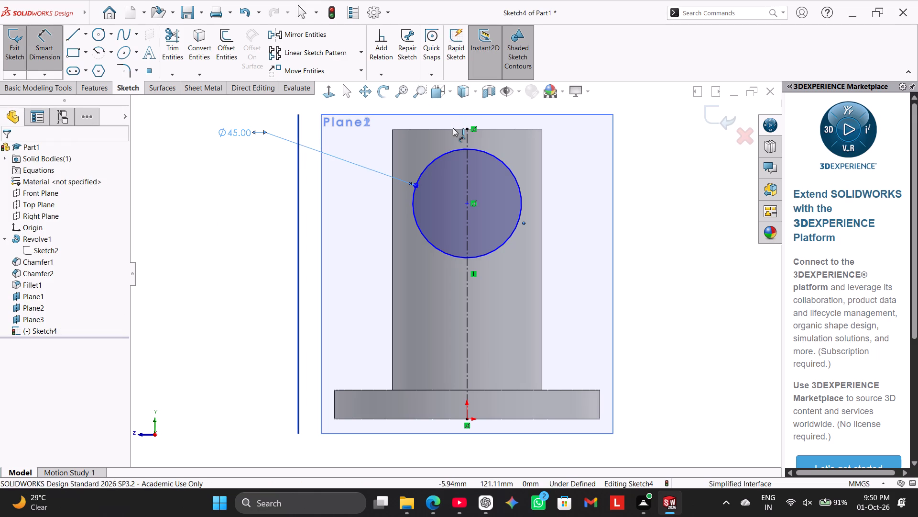
pyautogui.click(453, 128)
pyautogui.click(468, 202)
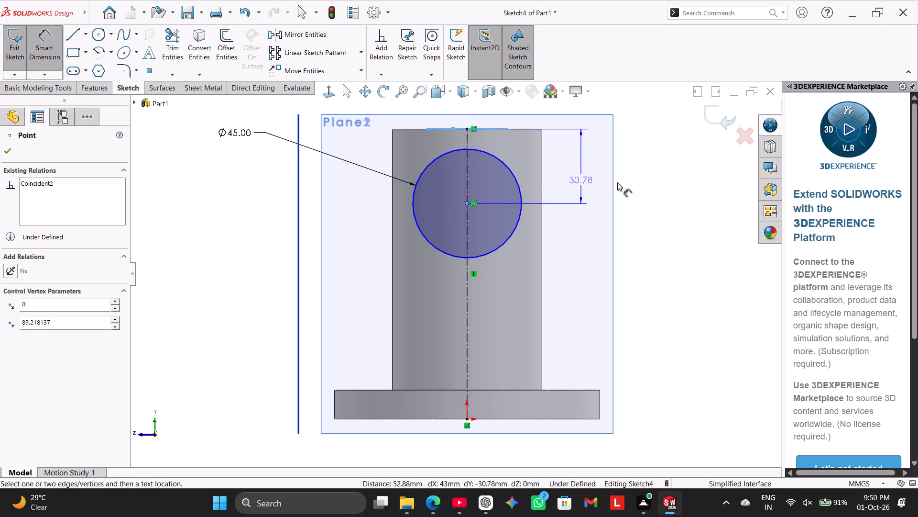
pyautogui.click(654, 182)
pyautogui.write('30')
pyautogui.press('Return')
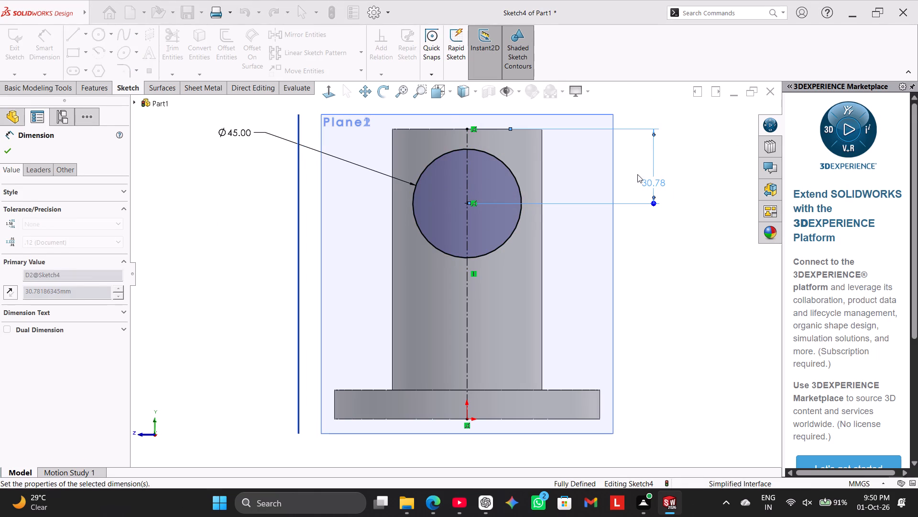
pyautogui.rightClick(253, 202)
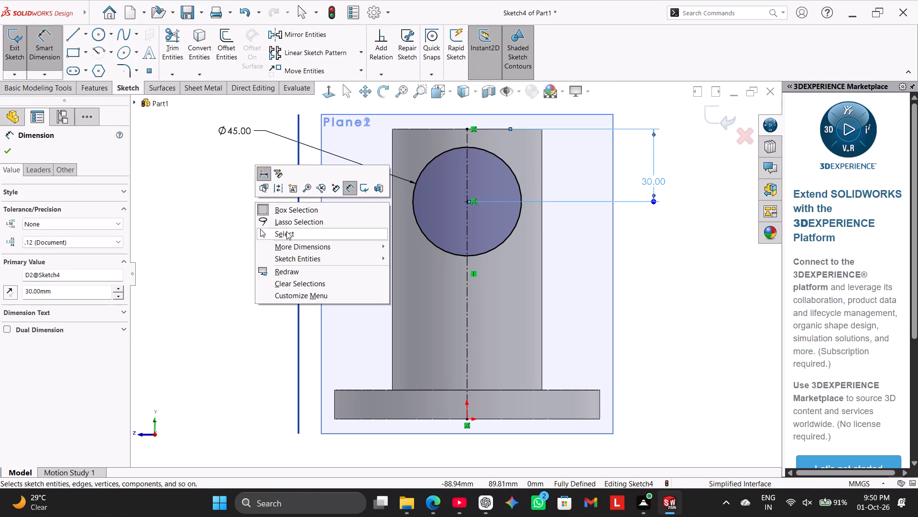
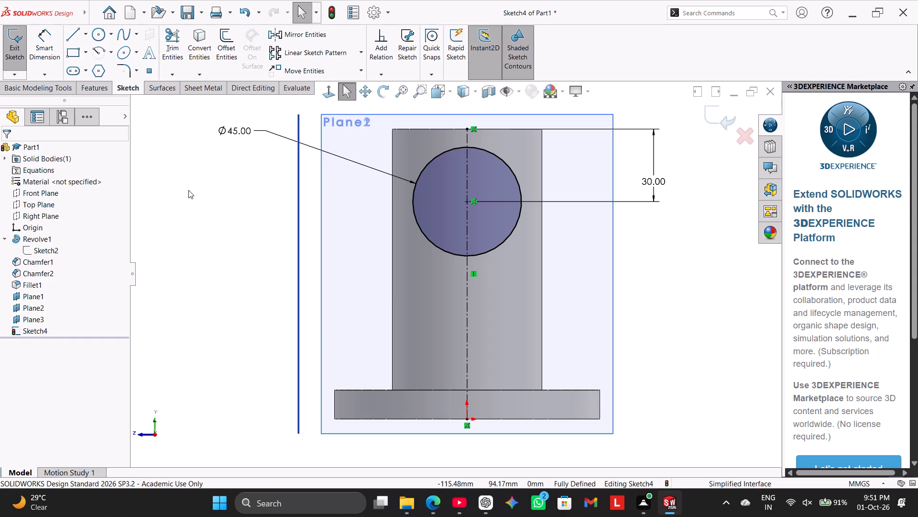
# Extrude the 45 mm circle in the reversed direction toward the cylinder with the Up To Next end condition.
pyautogui.moveTo(205, 232); pyautogui.dragTo(222, 261, button='middle')
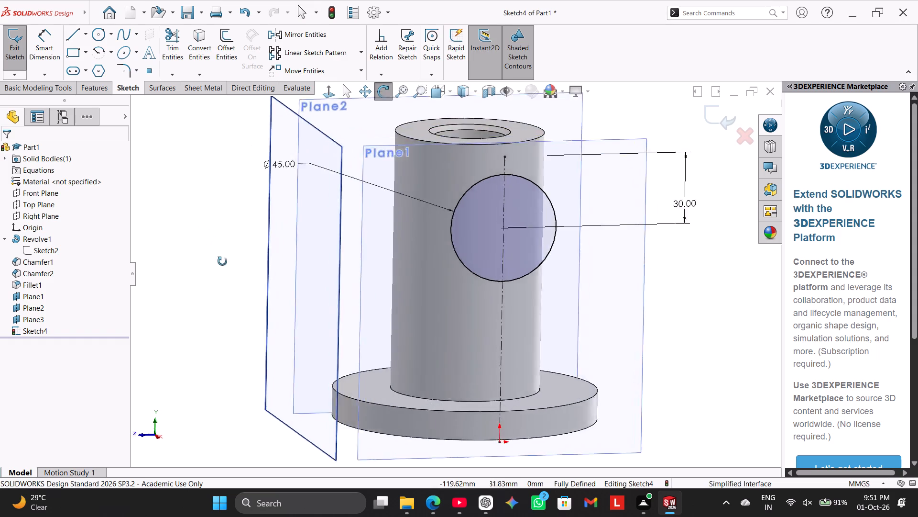
pyautogui.moveTo(222, 261); pyautogui.dragTo(234, 362, button='middle')
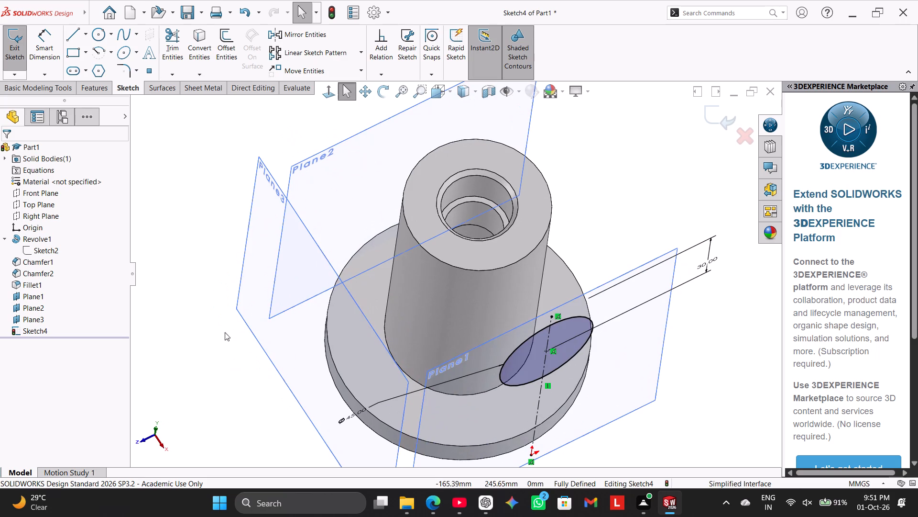
pyautogui.click(109, 85)
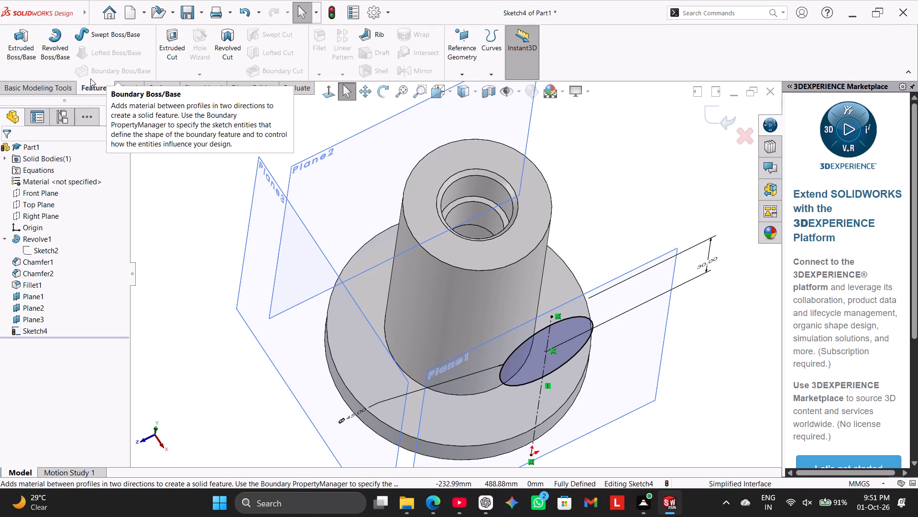
pyautogui.click(23, 41)
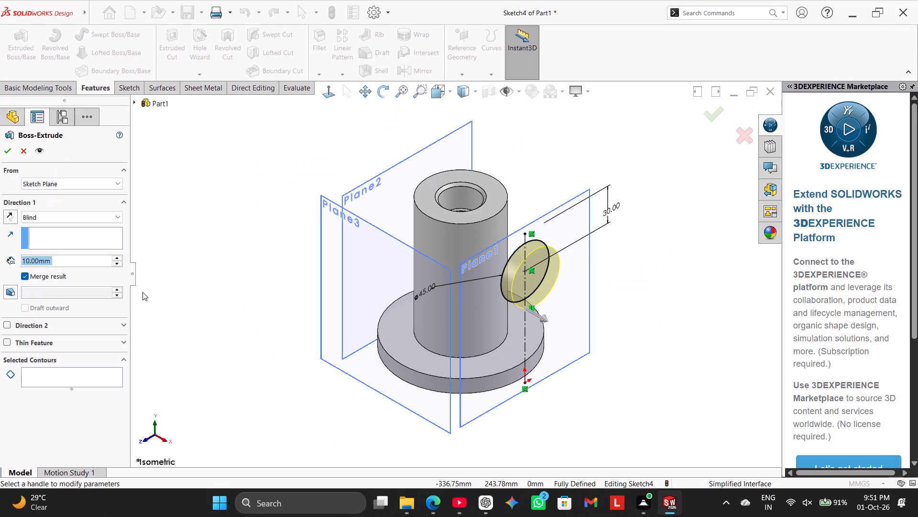
pyautogui.click(52, 217)
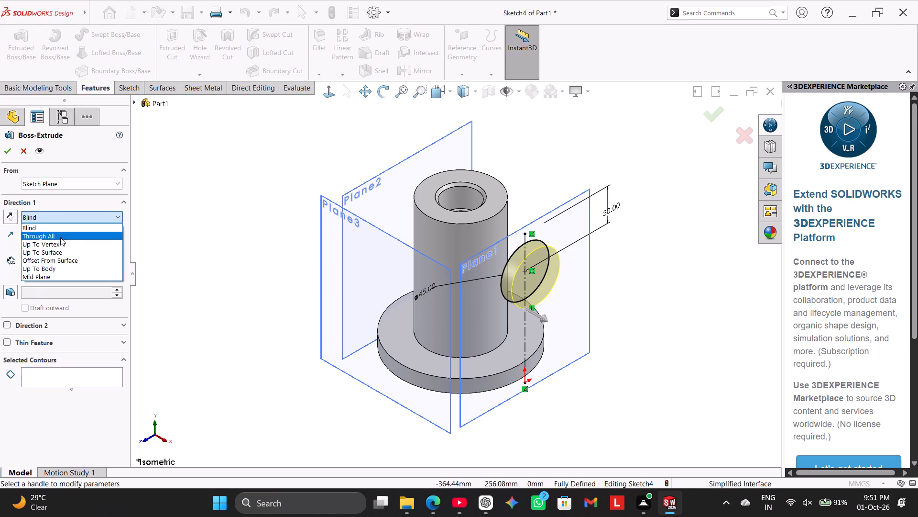
pyautogui.click(55, 235)
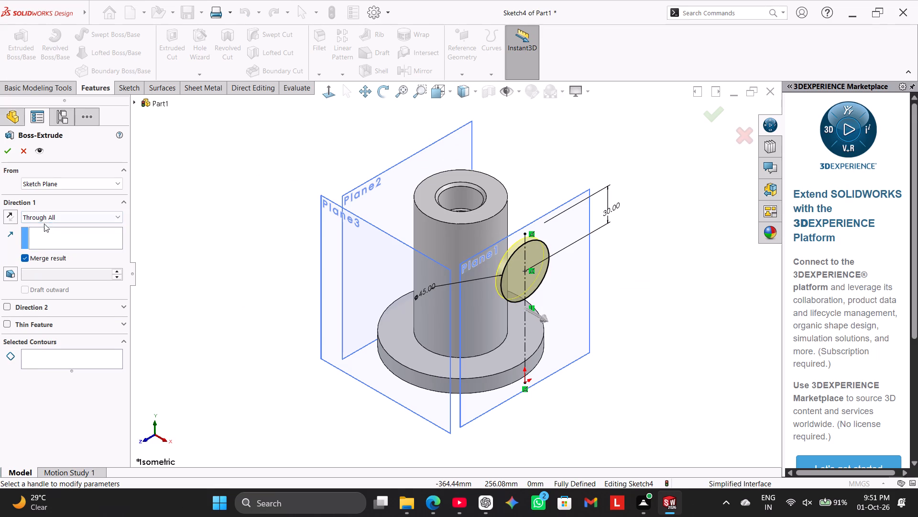
pyautogui.click(17, 214)
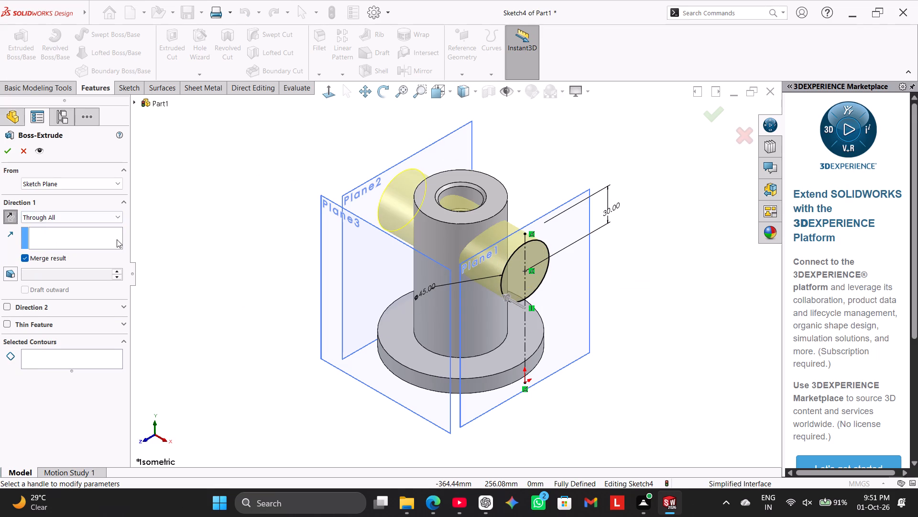
pyautogui.moveTo(251, 247); pyautogui.dragTo(273, 295, button='middle')
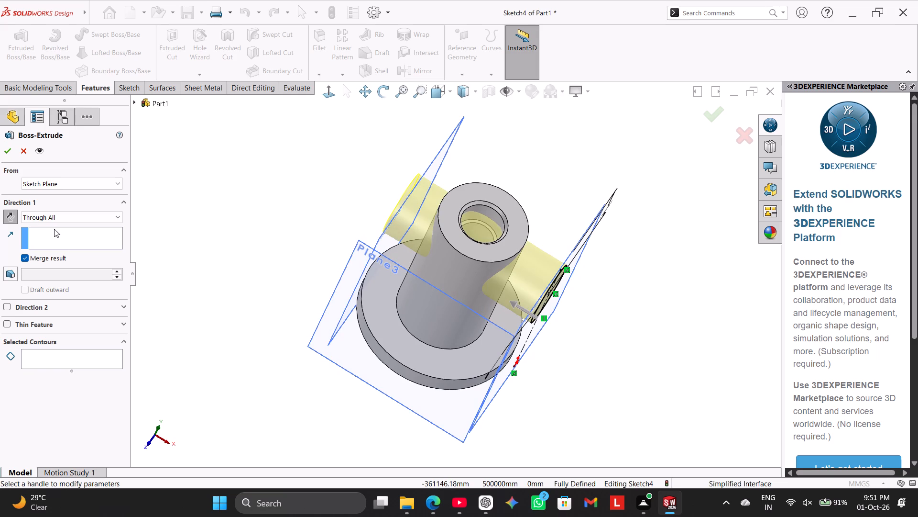
pyautogui.click(54, 216)
pyautogui.click(59, 238)
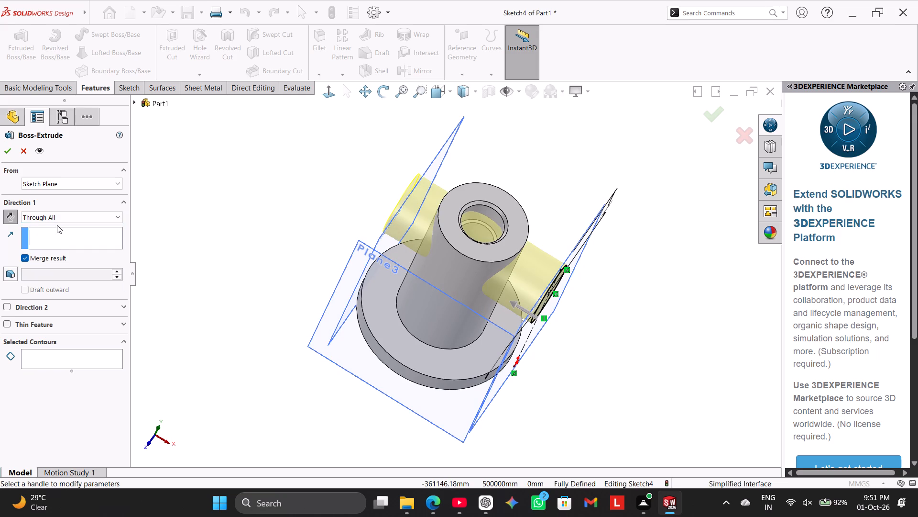
pyautogui.click(56, 220)
pyautogui.click(62, 240)
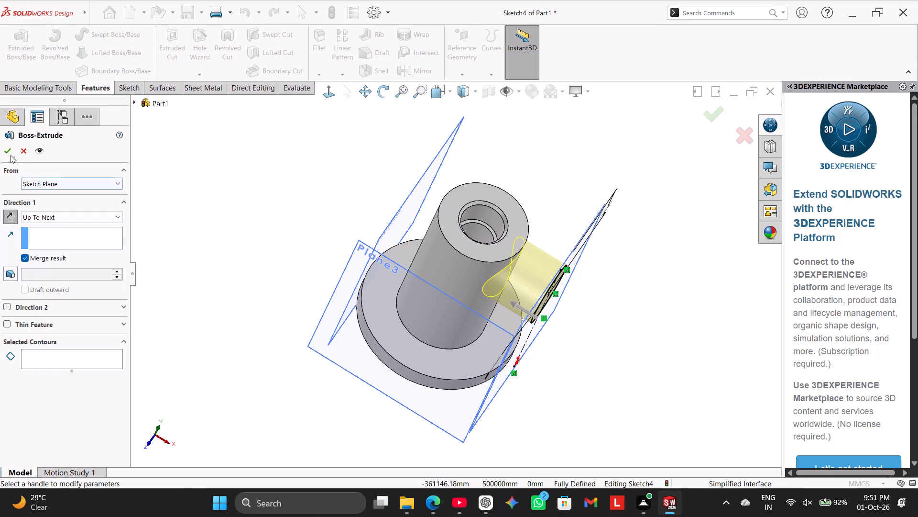
pyautogui.click(10, 153)
pyautogui.click(224, 213)
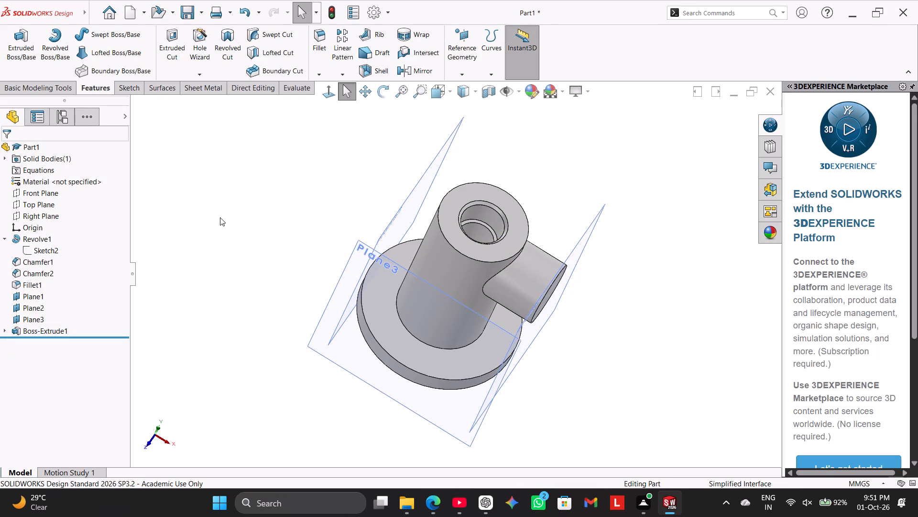
# Hide Plane1, the reference plane at the end of the 45 mm boss.
pyautogui.rightClick(595, 217)
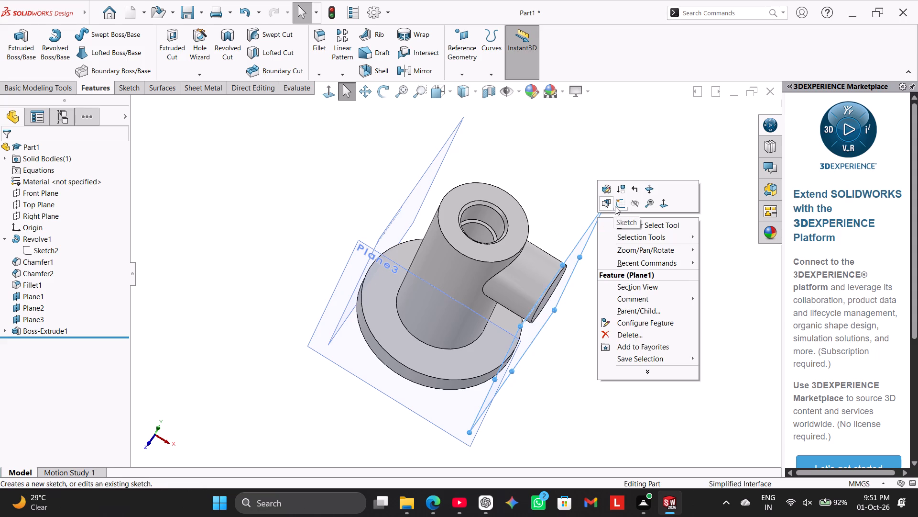
pyautogui.click(633, 201)
# On Plane2, sketch a circle about 39 mm in diameter, centred on the 45 mm boss's axis.
pyautogui.moveTo(395, 173); pyautogui.dragTo(428, 210, button='middle')
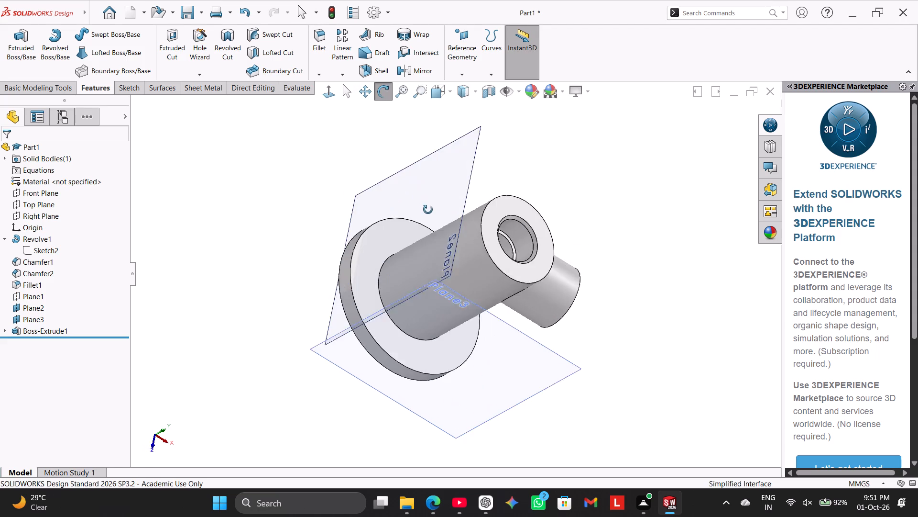
pyautogui.moveTo(428, 210); pyautogui.dragTo(429, 212, button='middle')
pyautogui.rightClick(441, 198)
pyautogui.click(466, 186)
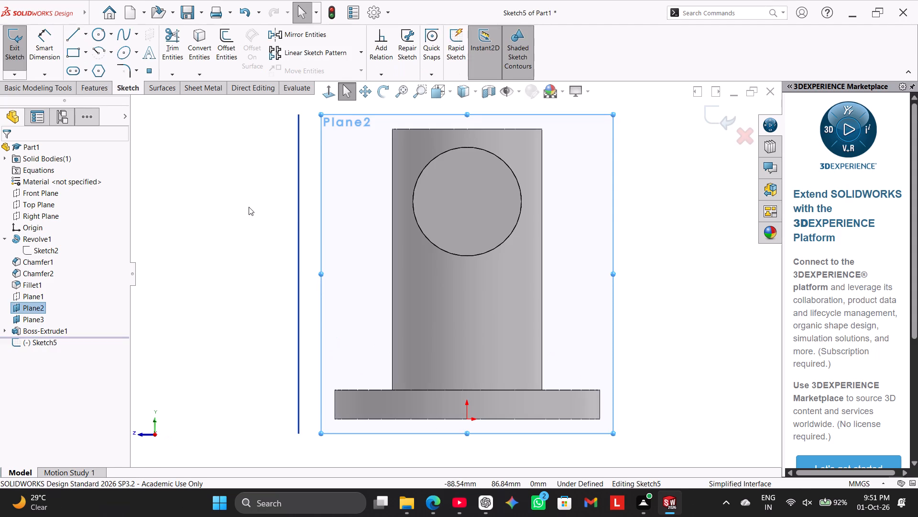
pyautogui.click(248, 207)
pyautogui.moveTo(219, 163); pyautogui.dragTo(230, 216, button='middle')
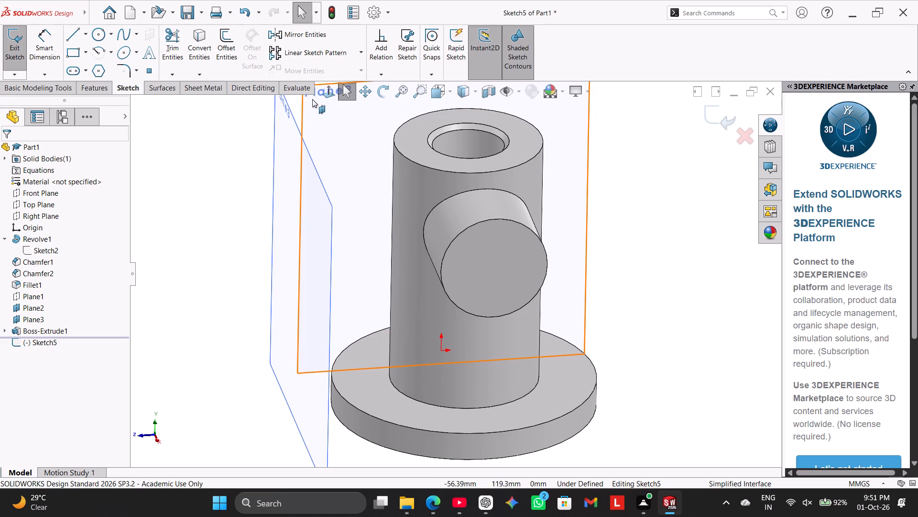
pyautogui.click(327, 90)
pyautogui.click(235, 159)
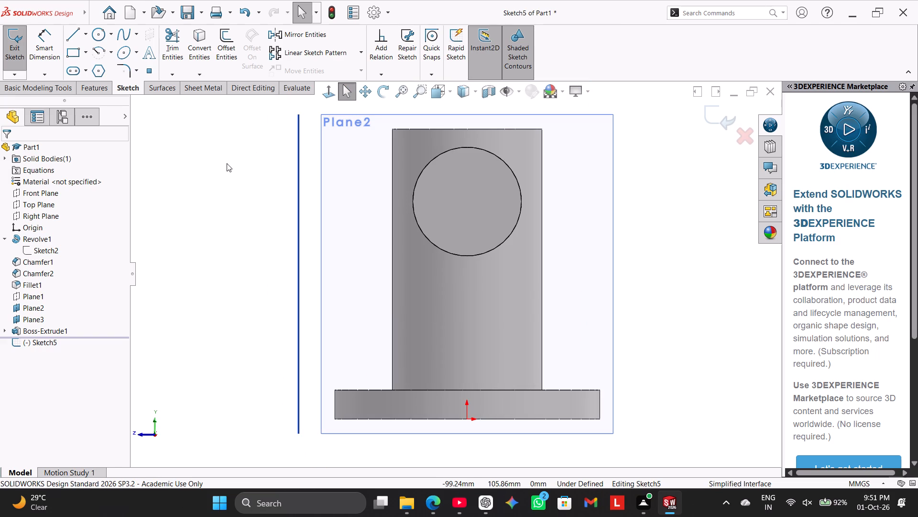
pyautogui.click(102, 31)
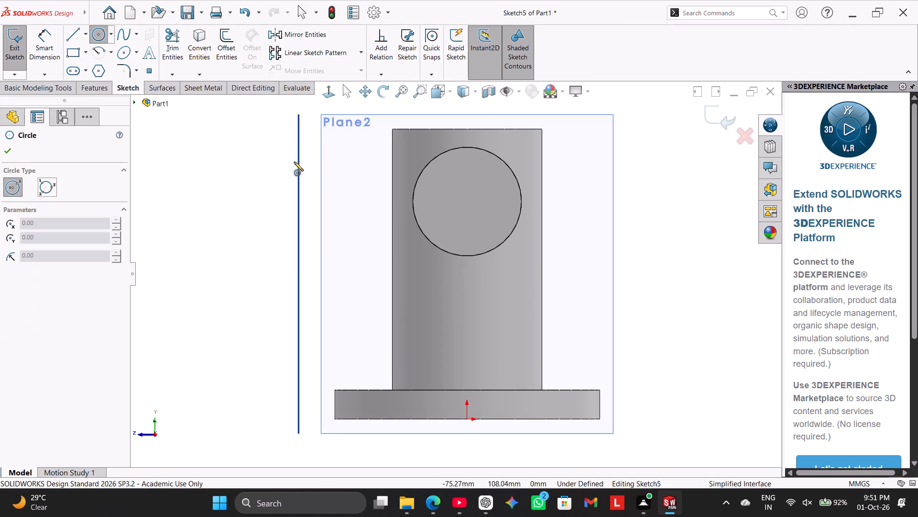
pyautogui.click(468, 202)
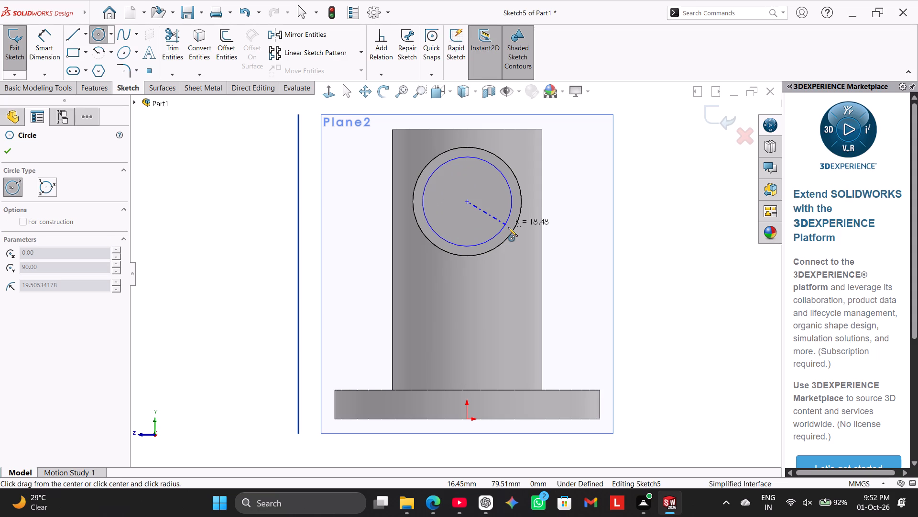
pyautogui.rightClick(507, 227)
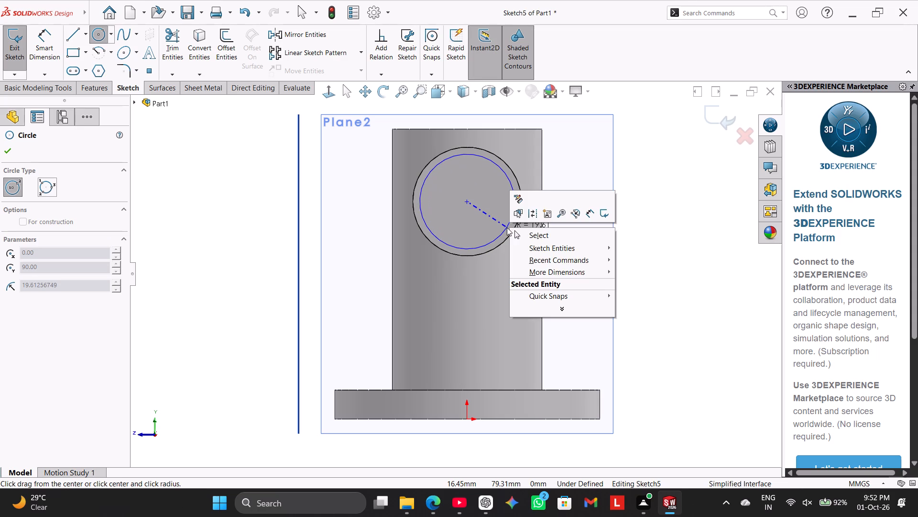
pyautogui.click(507, 226)
pyautogui.rightClick(507, 226)
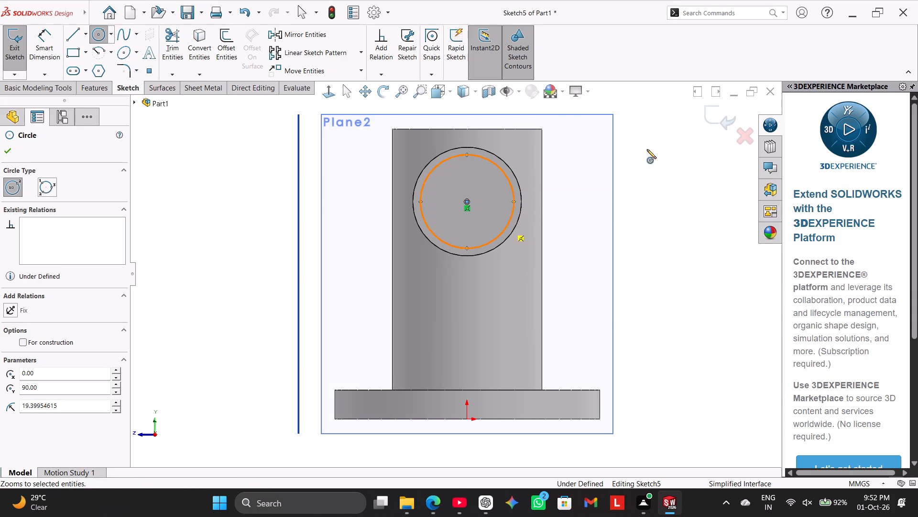
pyautogui.rightClick(647, 149)
pyautogui.moveTo(652, 150); pyautogui.dragTo(710, 146, button='right')
pyautogui.click(700, 158)
# Dimension the new circle's diameter to 35 mm.
pyautogui.moveTo(656, 175); pyautogui.dragTo(801, 175, button='right')
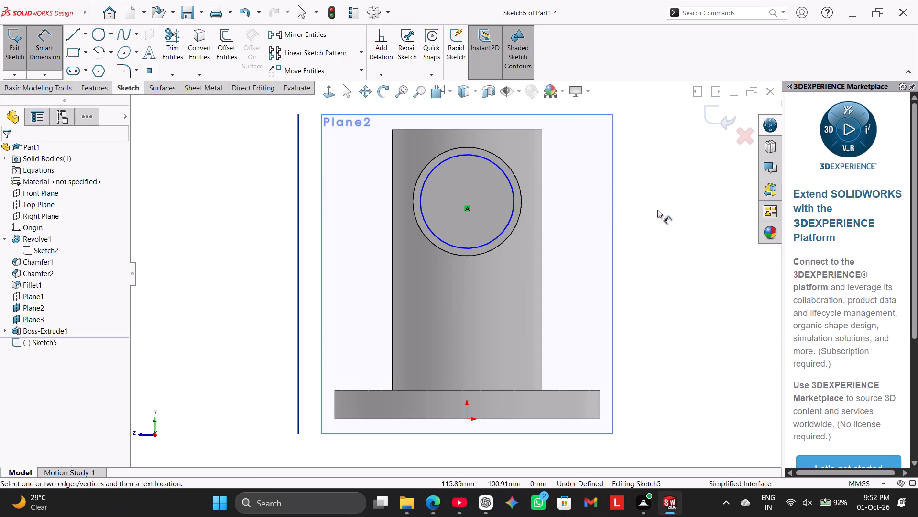
pyautogui.click(511, 188)
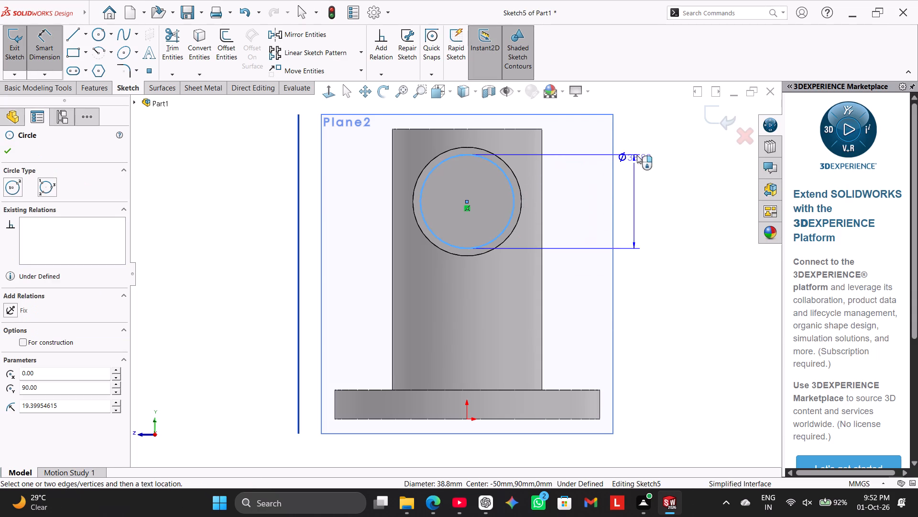
pyautogui.click(644, 135)
pyautogui.write('35')
pyautogui.press('Return')
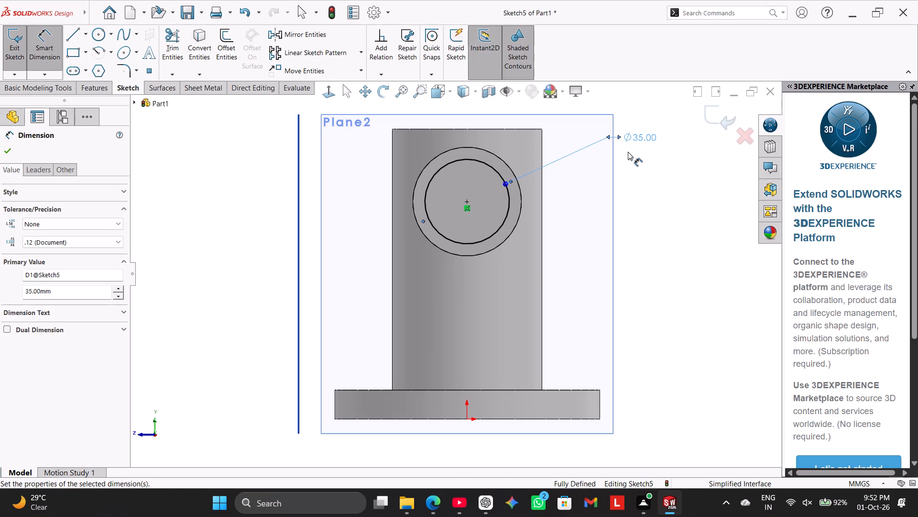
pyautogui.click(649, 192)
pyautogui.rightClick(649, 192)
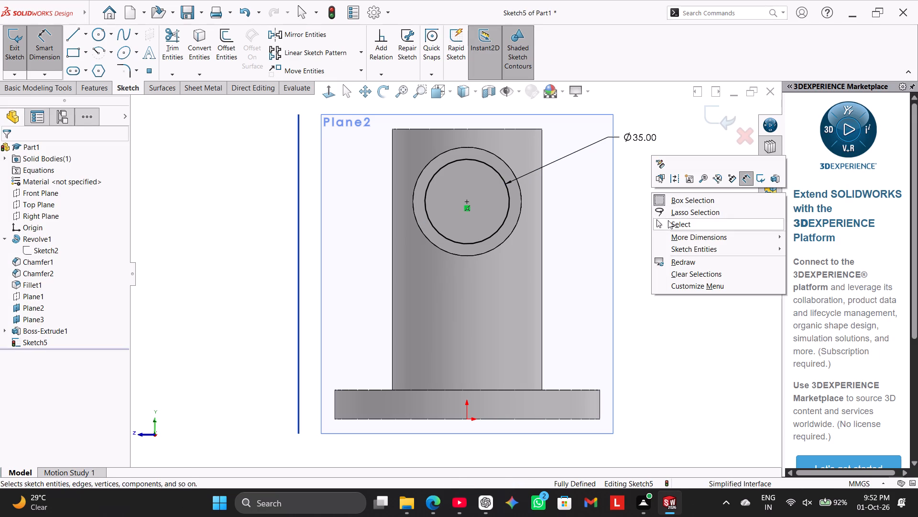
pyautogui.click(668, 220)
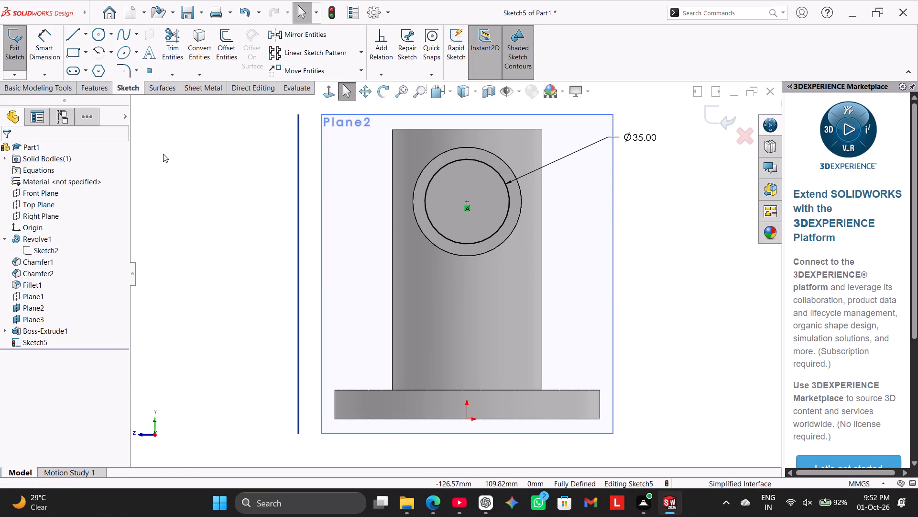
pyautogui.click(109, 34)
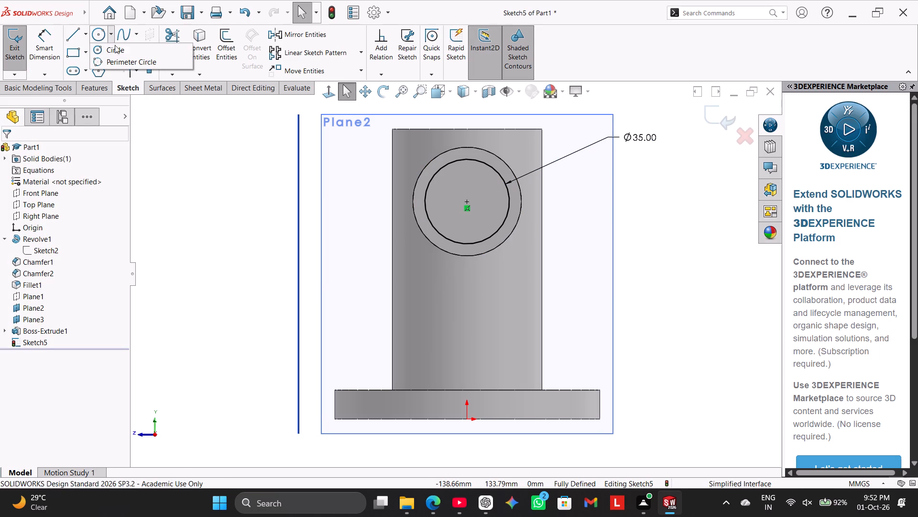
pyautogui.click(162, 140)
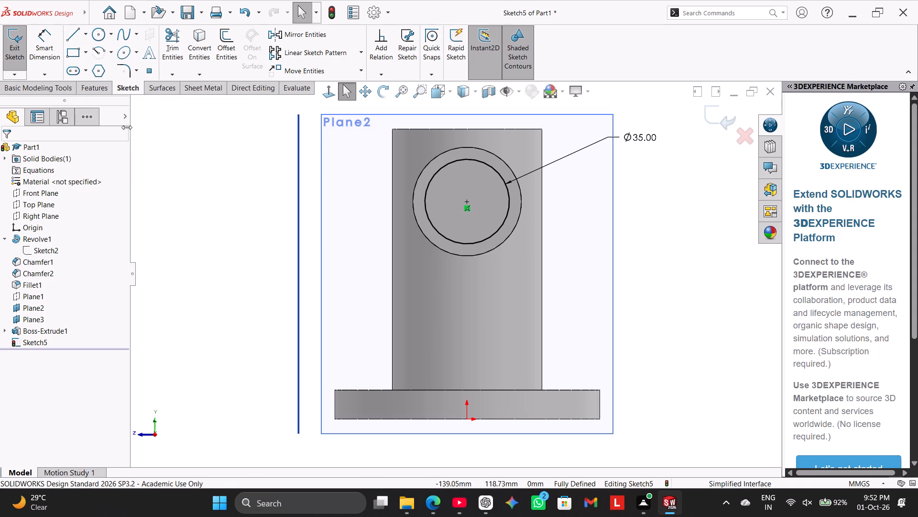
# Extrude the 35 mm circle from Plane2 to the cylinder with the Up To Next end condition.
pyautogui.click(101, 88)
pyautogui.click(26, 47)
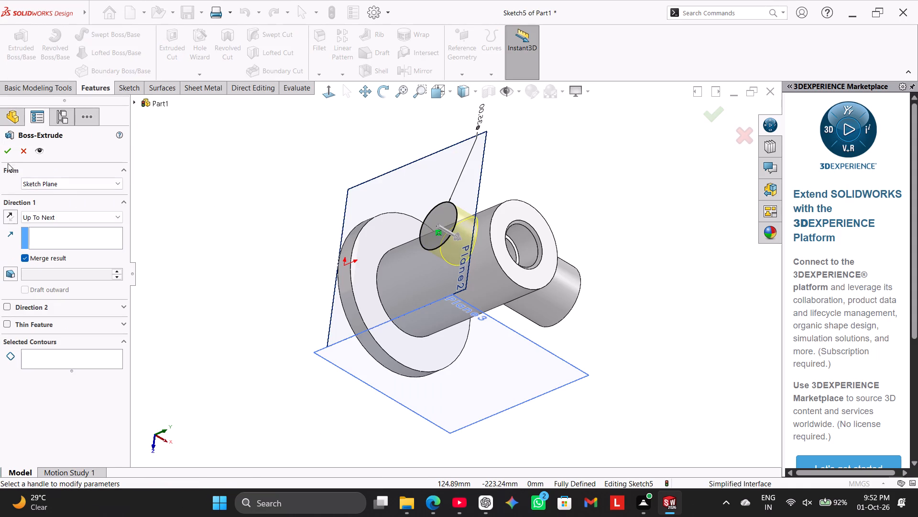
pyautogui.click(7, 154)
pyautogui.click(137, 220)
# Hide Plane2, the reference plane at the end of the 35 mm boss.
pyautogui.rightClick(404, 166)
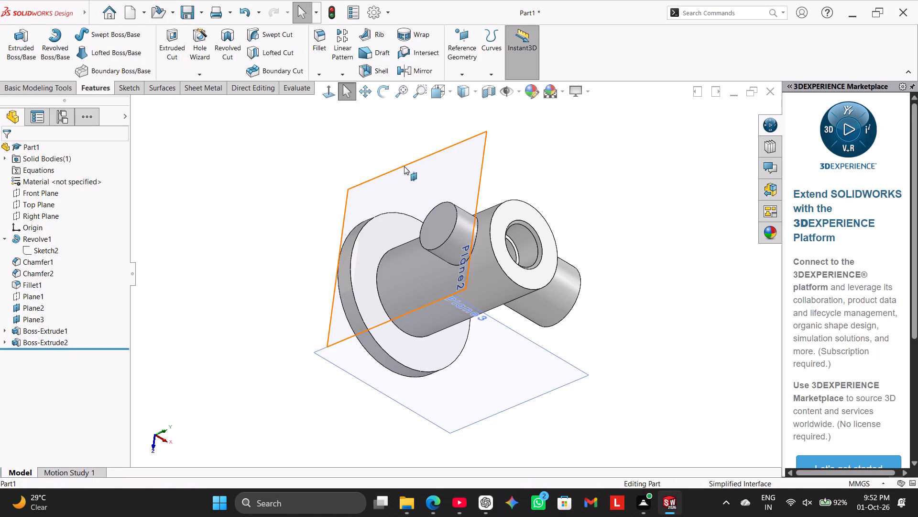
pyautogui.click(443, 156)
pyautogui.click(280, 167)
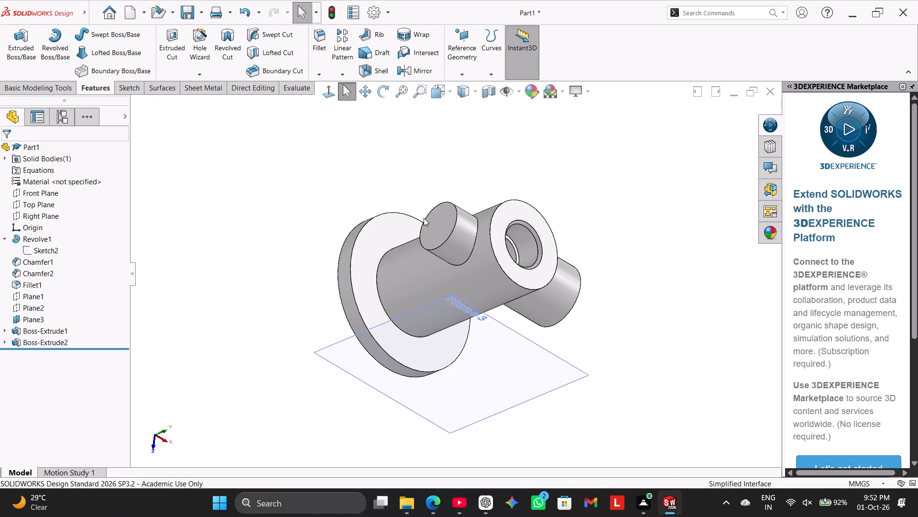
# On the 35 mm boss's end face, sketch a concentric circle about 14 mm in diameter.
pyautogui.rightClick(426, 218)
pyautogui.click(307, 194)
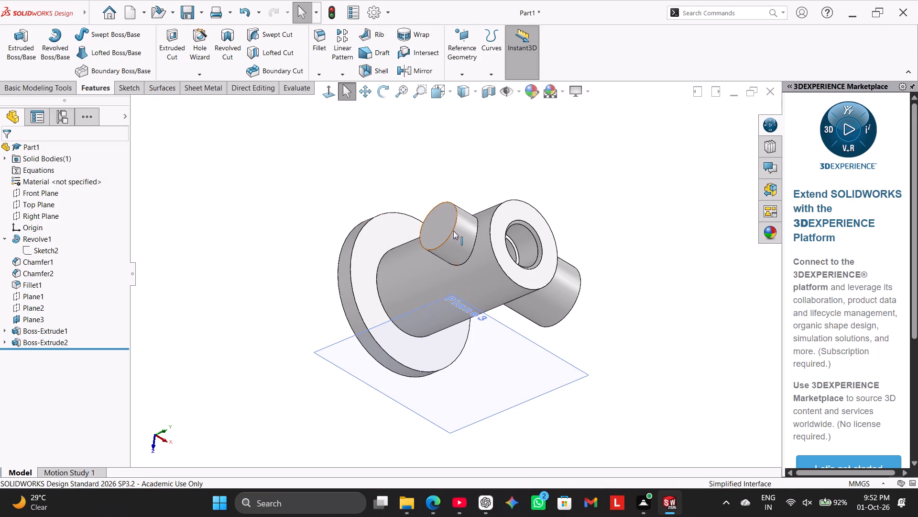
pyautogui.rightClick(448, 226)
pyautogui.click(471, 212)
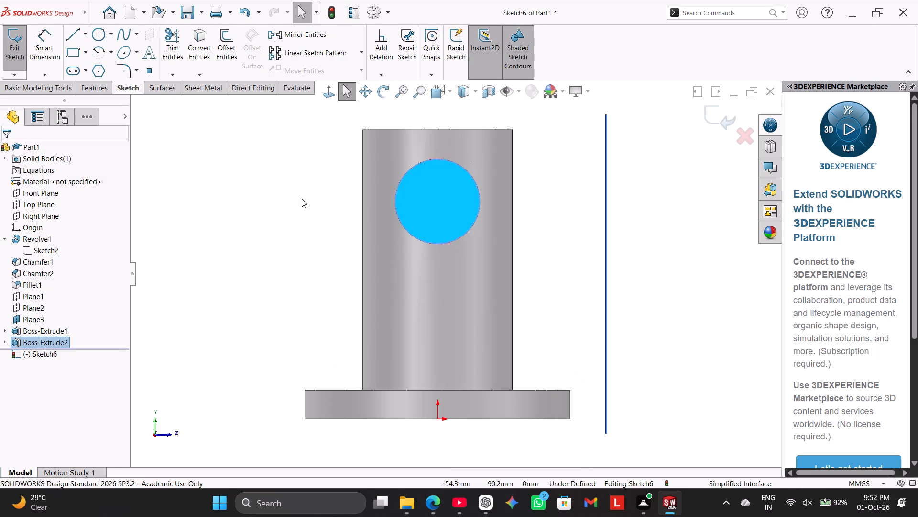
pyautogui.click(302, 199)
pyautogui.click(100, 31)
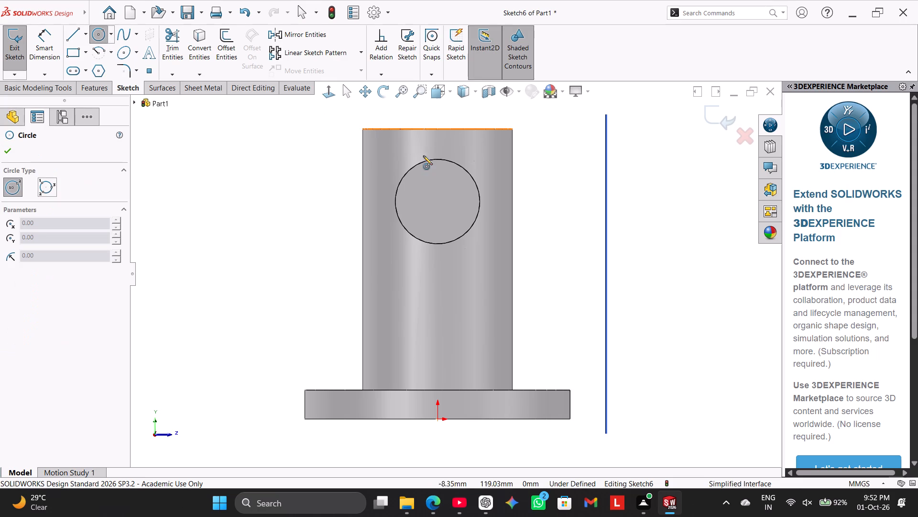
pyautogui.click(436, 202)
pyautogui.click(448, 215)
pyautogui.moveTo(270, 146); pyautogui.dragTo(274, 147, button='right')
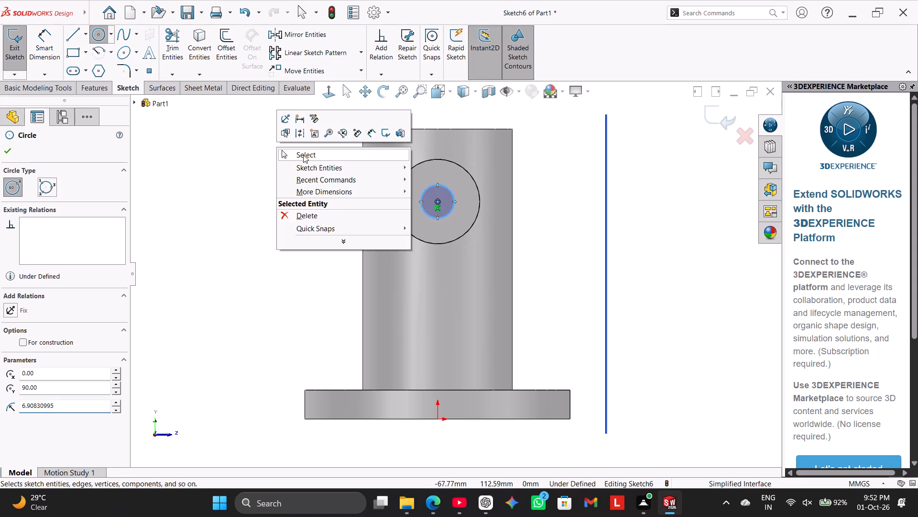
pyautogui.click(305, 156)
# Dimension the concentric circle on the boss's end face to a 15 mm diameter.
pyautogui.moveTo(281, 167); pyautogui.dragTo(412, 158, button='right')
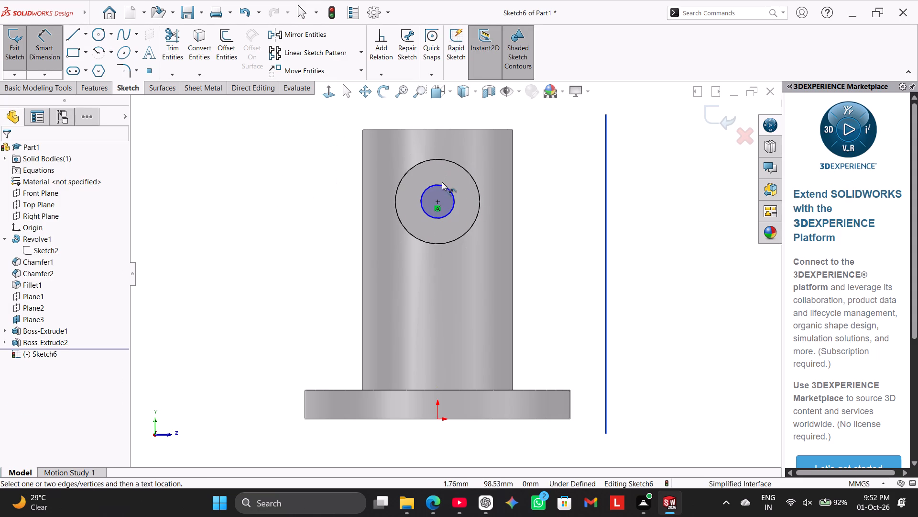
pyautogui.click(439, 186)
pyautogui.click(556, 176)
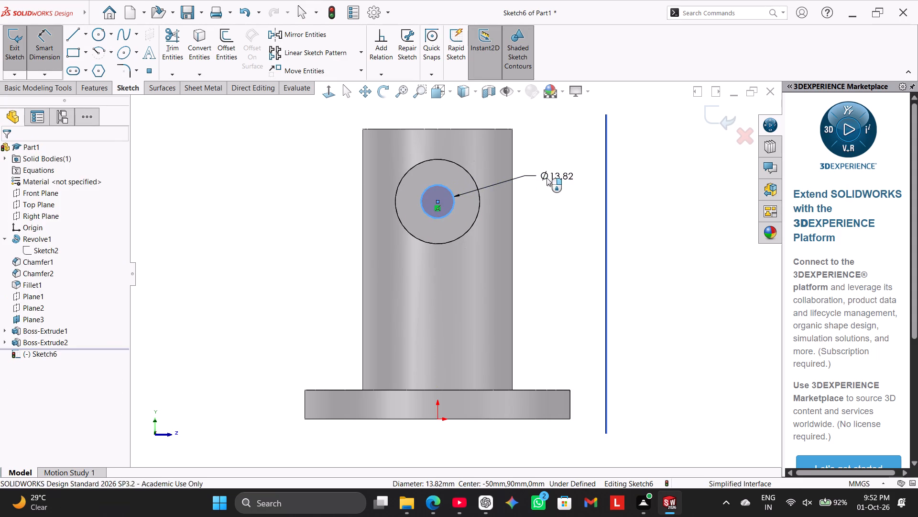
pyautogui.write('15')
pyautogui.press('Return')
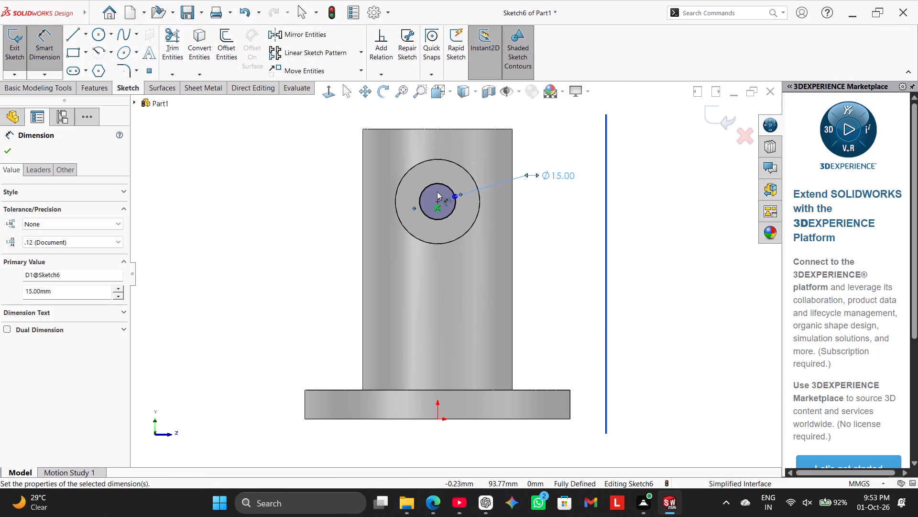
pyautogui.moveTo(259, 219); pyautogui.dragTo(264, 219, button='right')
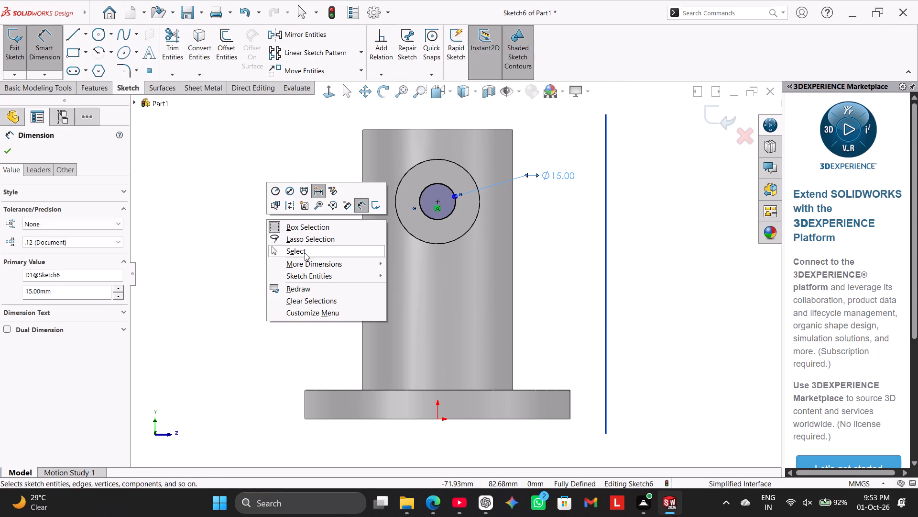
pyautogui.click(305, 253)
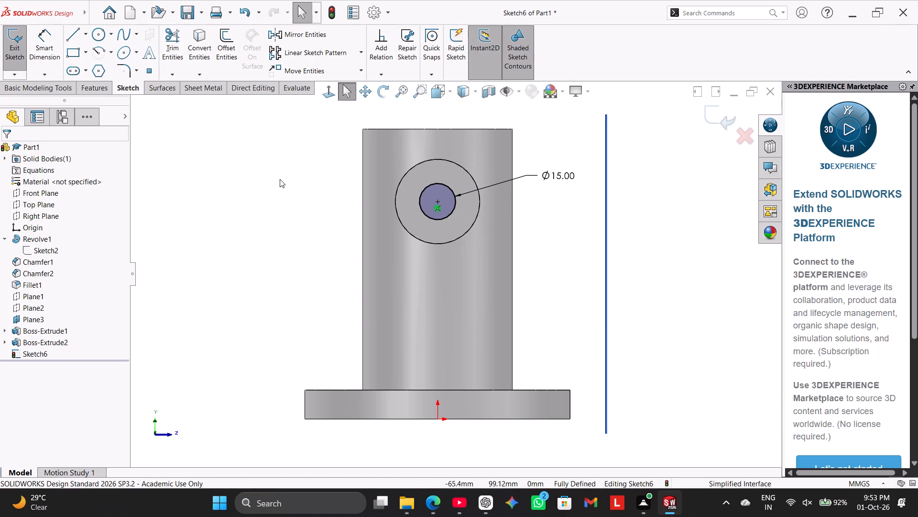
# Cut-extrude the 15 mm circle through the whole part with the Through All end condition.
pyautogui.moveTo(277, 179); pyautogui.dragTo(295, 247, button='middle')
pyautogui.click(101, 81)
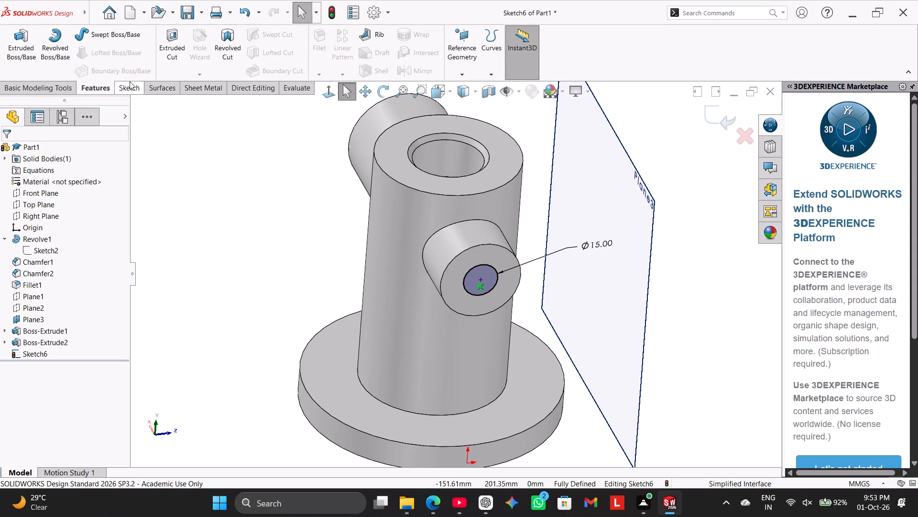
pyautogui.click(163, 53)
pyautogui.moveTo(232, 161); pyautogui.dragTo(205, 151, button='middle')
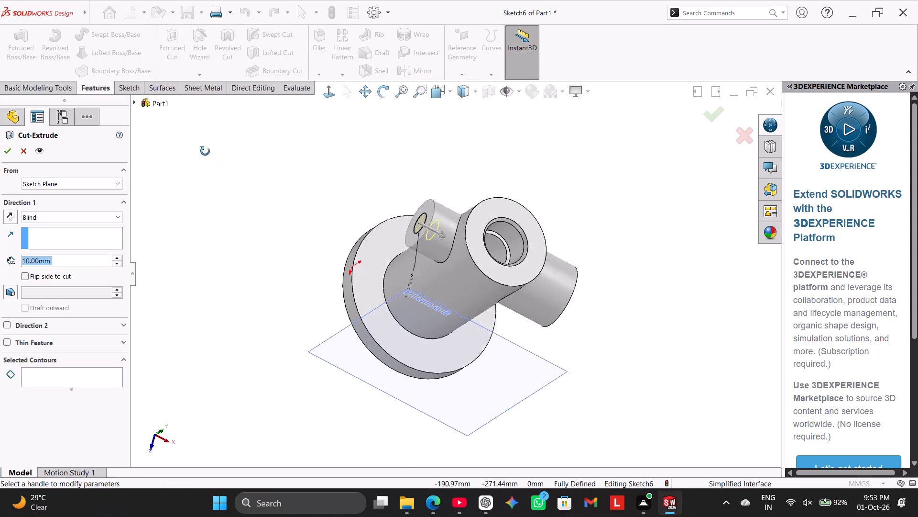
pyautogui.moveTo(205, 151); pyautogui.dragTo(197, 146, button='middle')
pyautogui.click(99, 215)
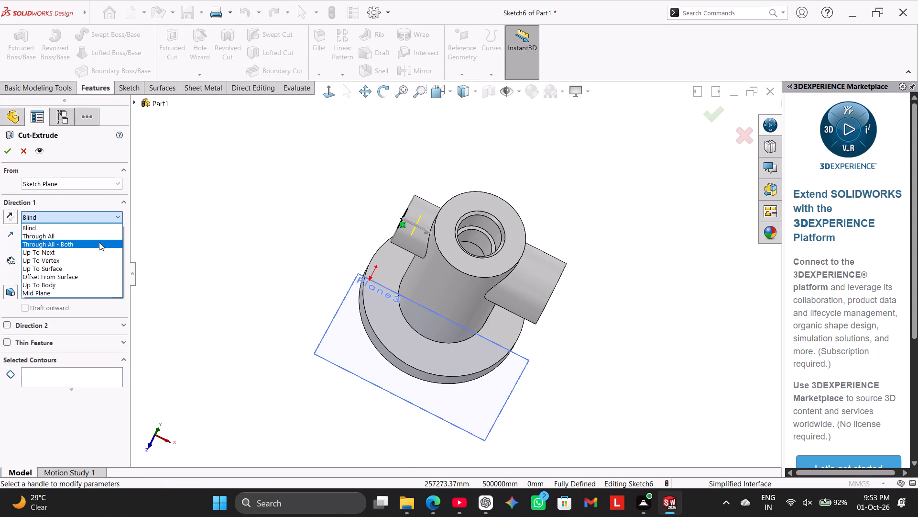
pyautogui.click(93, 233)
pyautogui.moveTo(180, 266); pyautogui.dragTo(148, 215, button='middle')
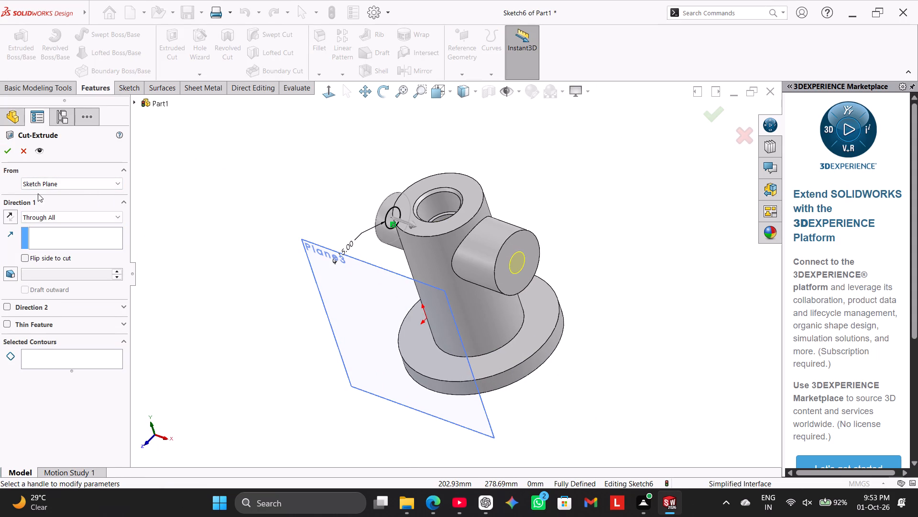
pyautogui.click(13, 152)
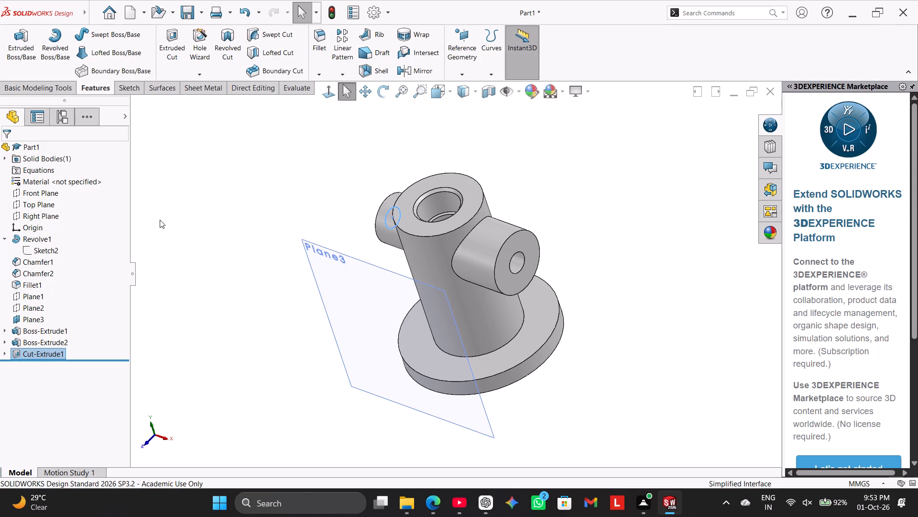
pyautogui.click(160, 220)
# Apply a planar section view on the Front Plane with 0 mm offset and view the section face-on.
pyautogui.moveTo(214, 260); pyautogui.dragTo(361, 156, button='right')
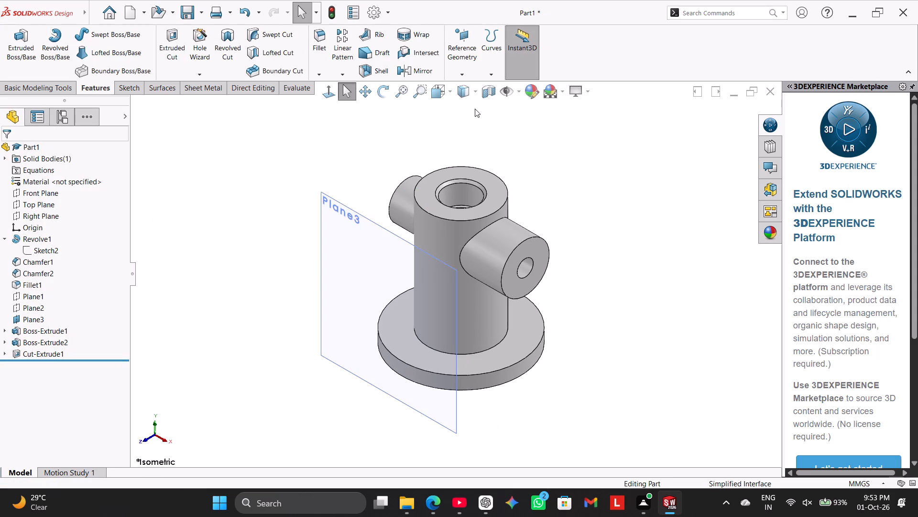
pyautogui.click(491, 91)
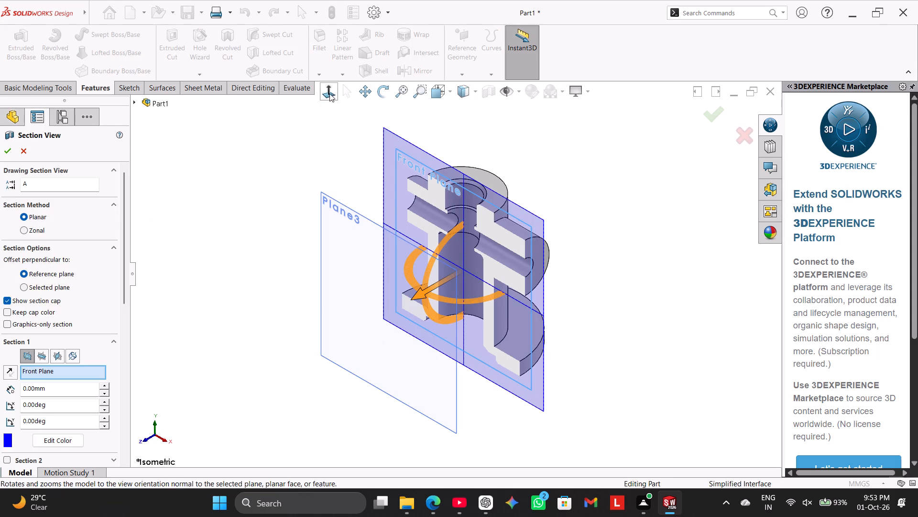
pyautogui.click(329, 93)
pyautogui.click(268, 184)
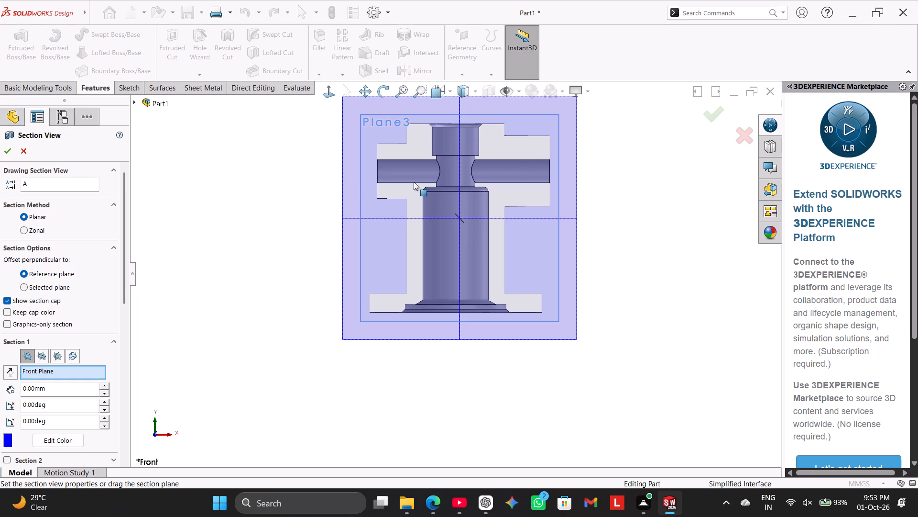
pyautogui.click(6, 153)
pyautogui.scroll(-2, 547, 134)
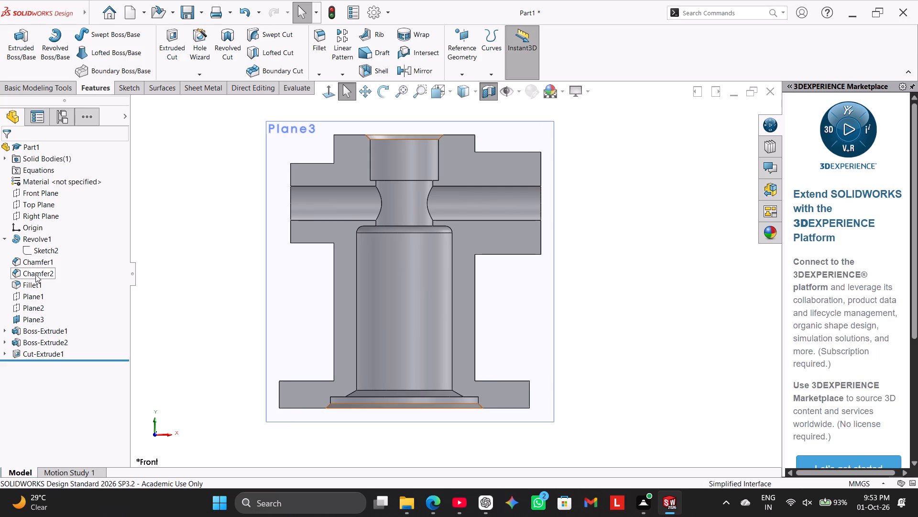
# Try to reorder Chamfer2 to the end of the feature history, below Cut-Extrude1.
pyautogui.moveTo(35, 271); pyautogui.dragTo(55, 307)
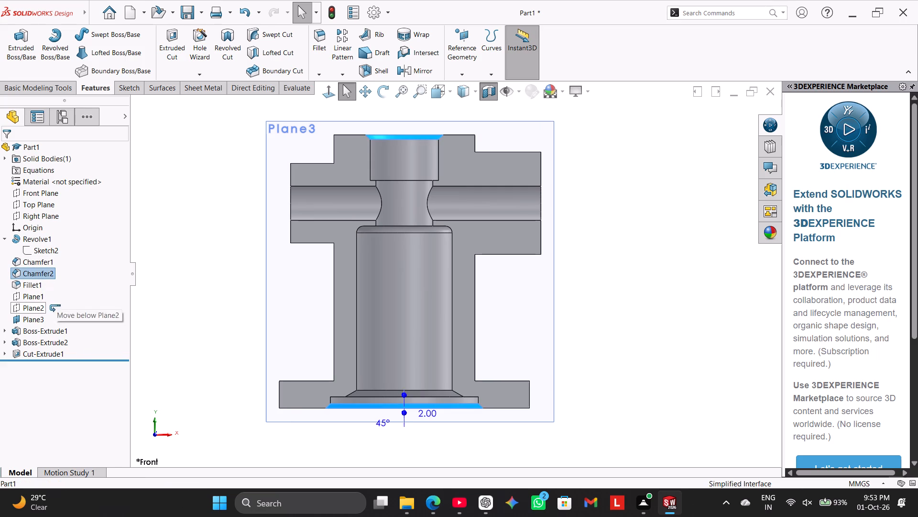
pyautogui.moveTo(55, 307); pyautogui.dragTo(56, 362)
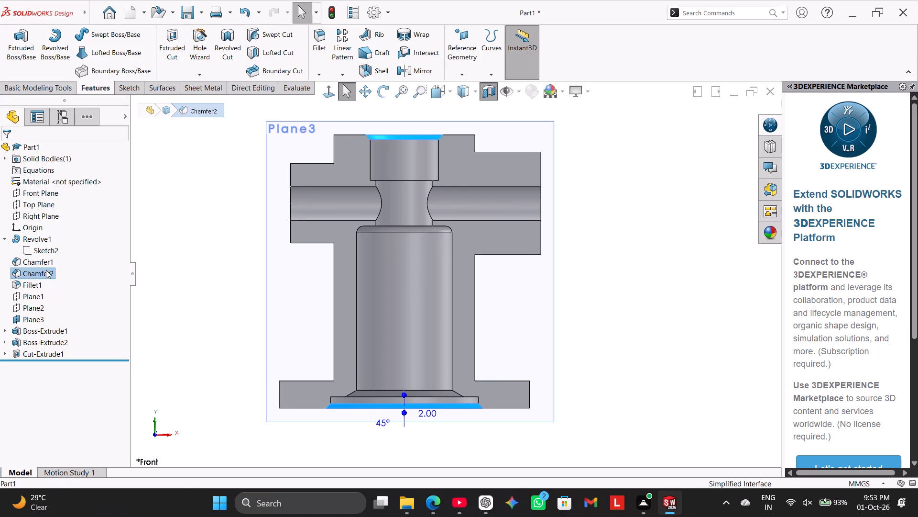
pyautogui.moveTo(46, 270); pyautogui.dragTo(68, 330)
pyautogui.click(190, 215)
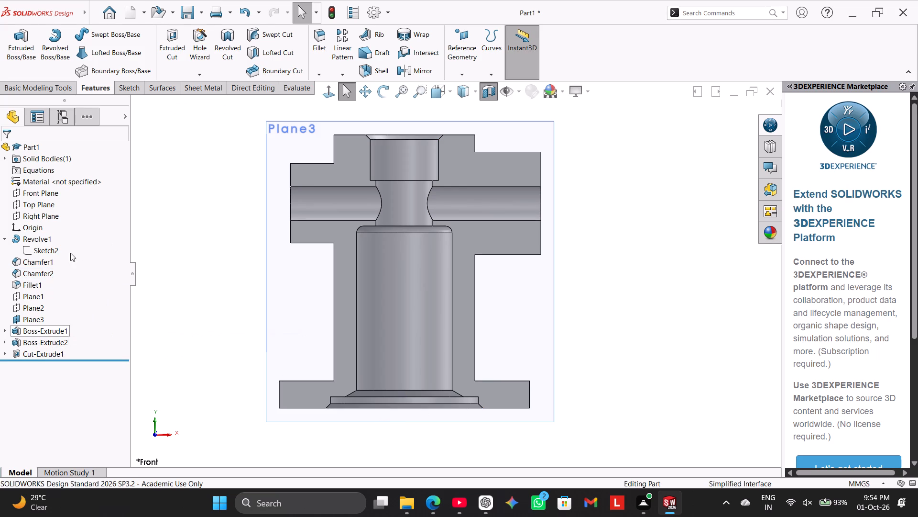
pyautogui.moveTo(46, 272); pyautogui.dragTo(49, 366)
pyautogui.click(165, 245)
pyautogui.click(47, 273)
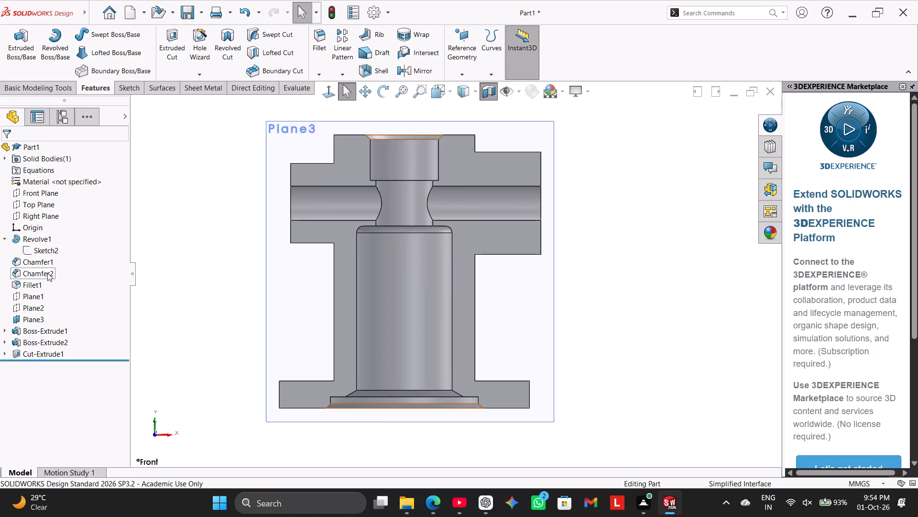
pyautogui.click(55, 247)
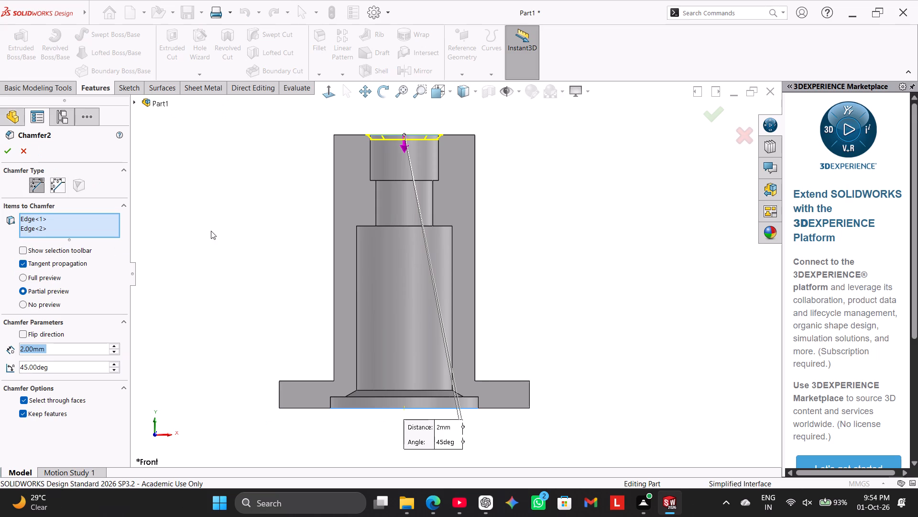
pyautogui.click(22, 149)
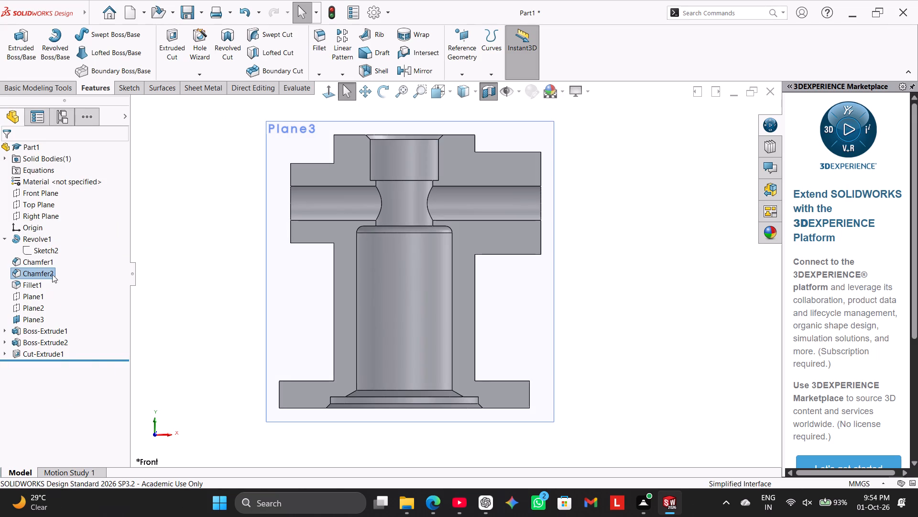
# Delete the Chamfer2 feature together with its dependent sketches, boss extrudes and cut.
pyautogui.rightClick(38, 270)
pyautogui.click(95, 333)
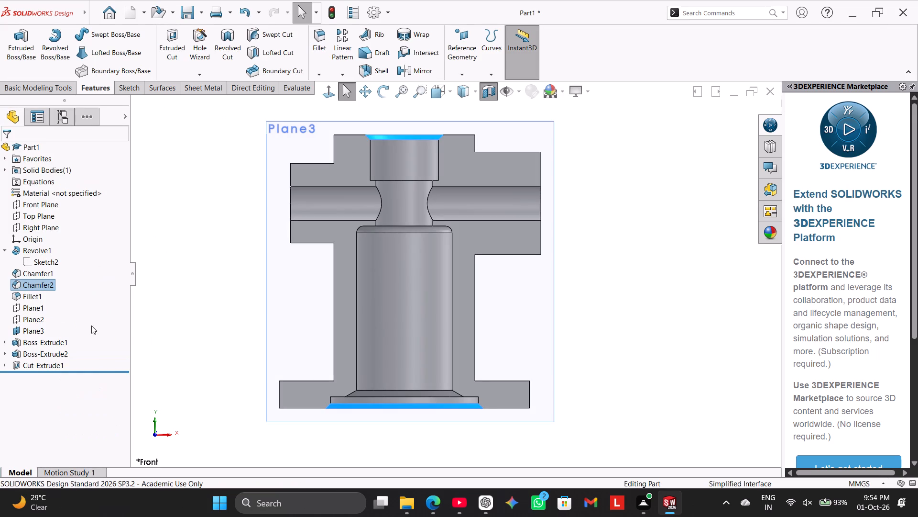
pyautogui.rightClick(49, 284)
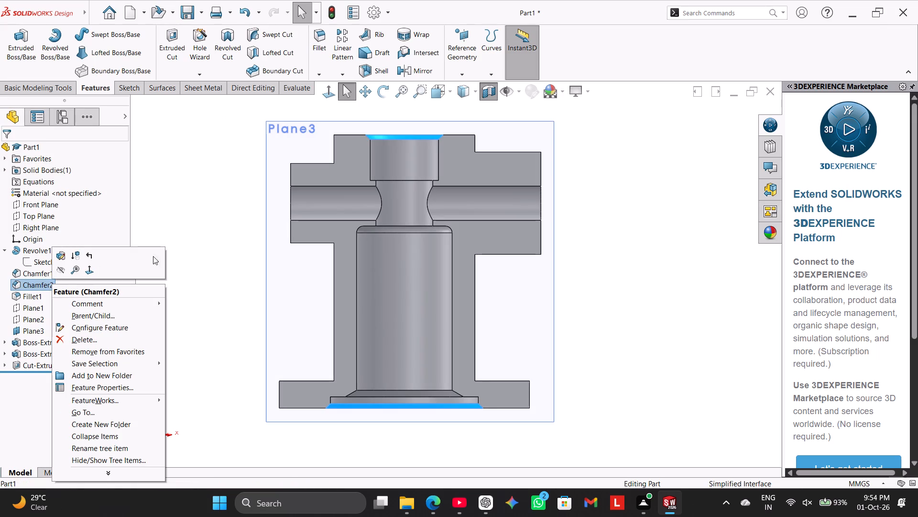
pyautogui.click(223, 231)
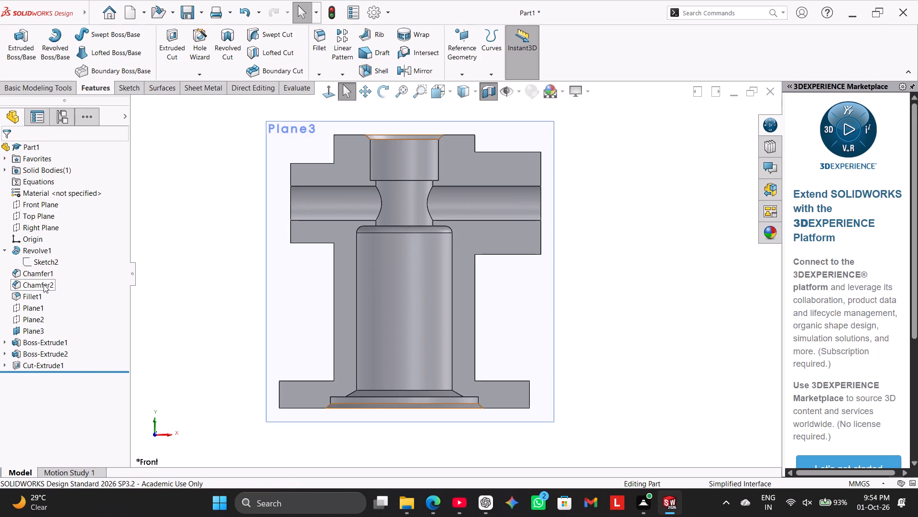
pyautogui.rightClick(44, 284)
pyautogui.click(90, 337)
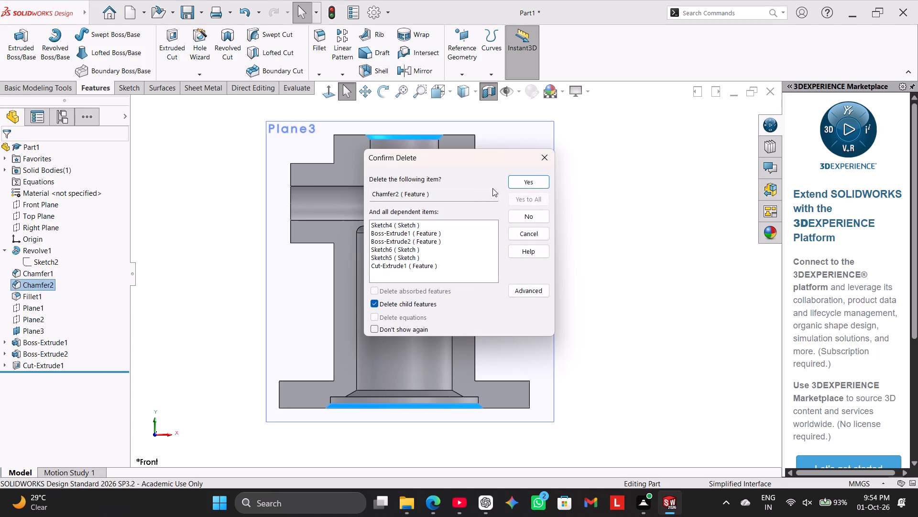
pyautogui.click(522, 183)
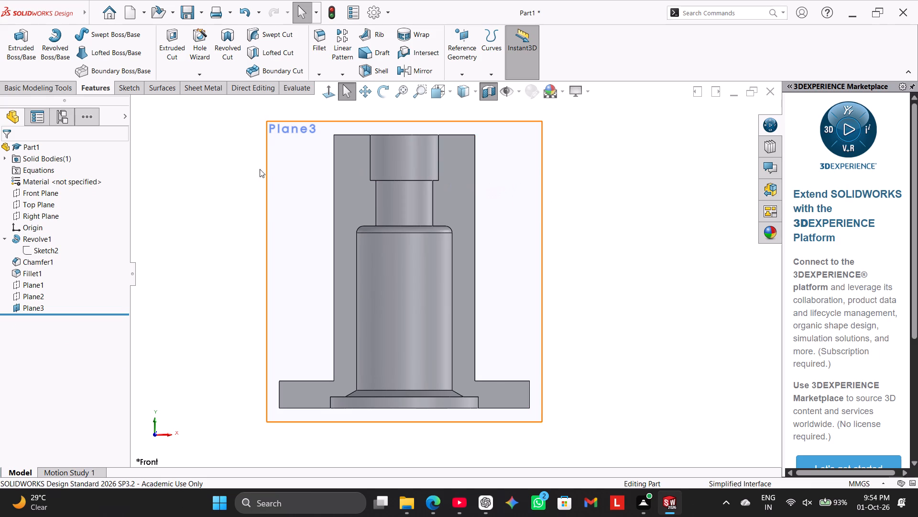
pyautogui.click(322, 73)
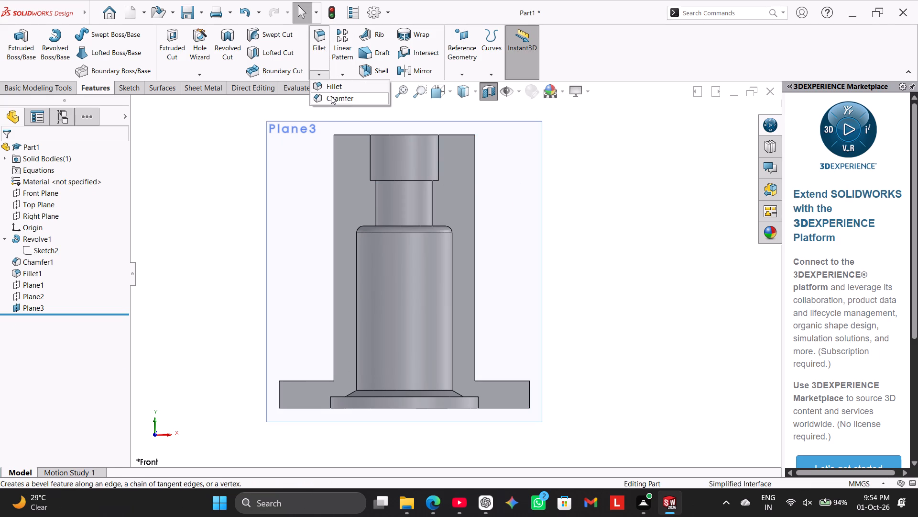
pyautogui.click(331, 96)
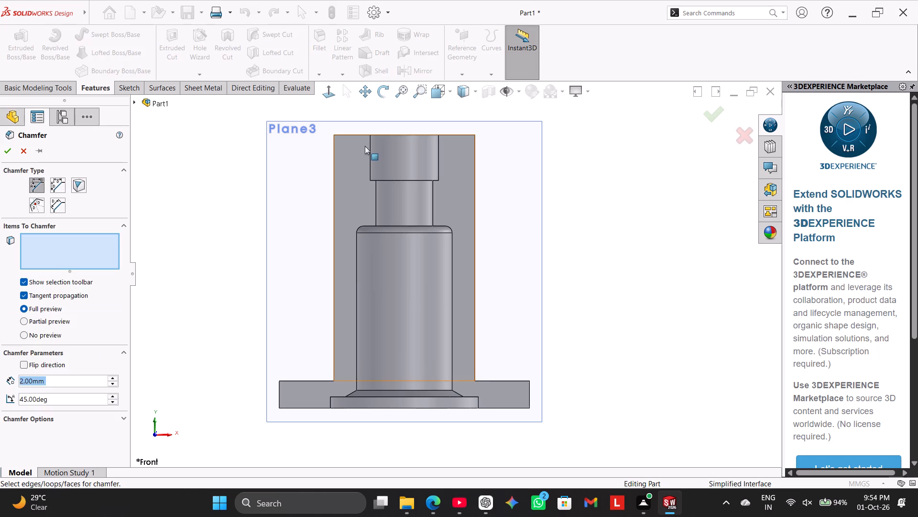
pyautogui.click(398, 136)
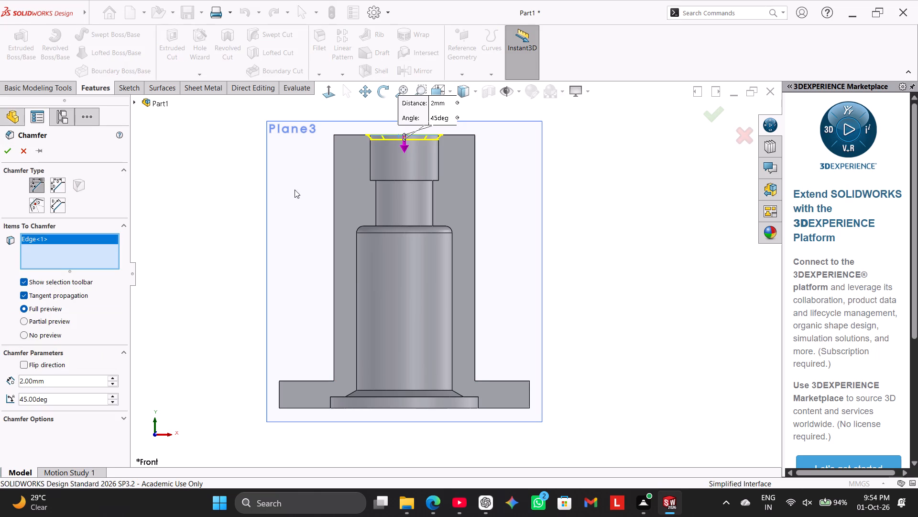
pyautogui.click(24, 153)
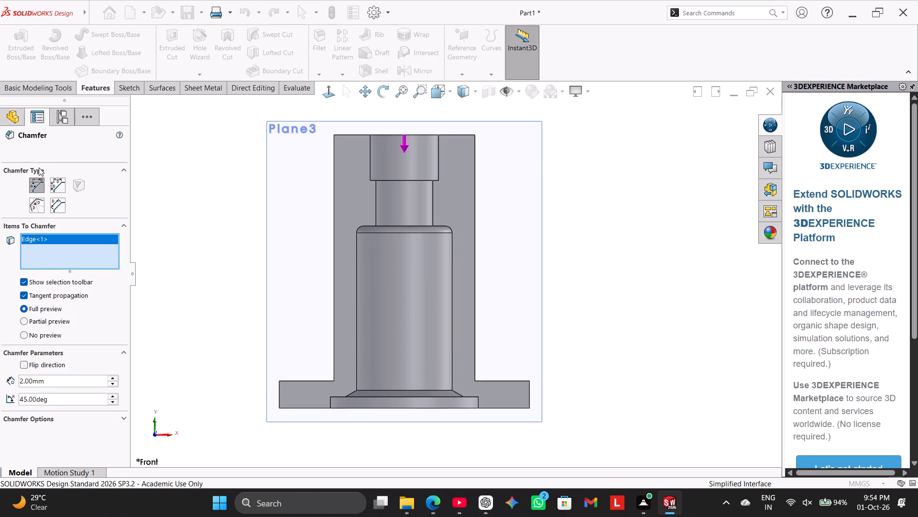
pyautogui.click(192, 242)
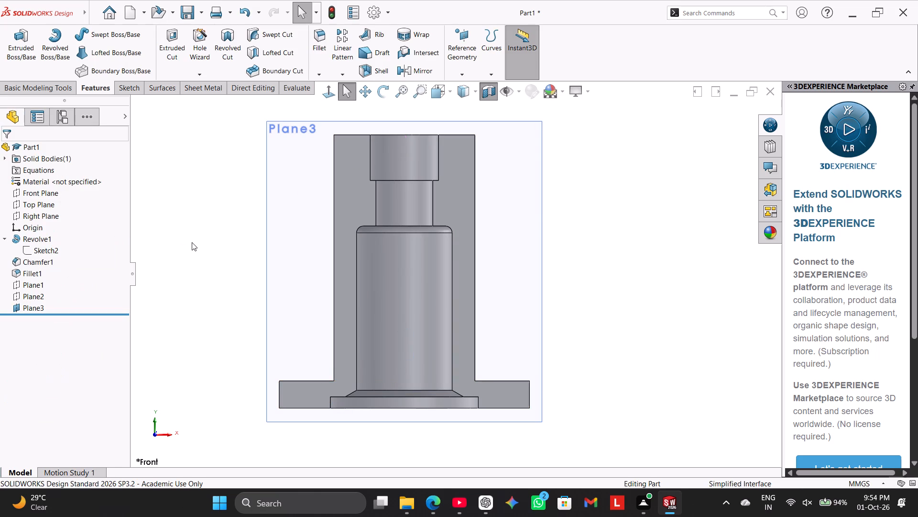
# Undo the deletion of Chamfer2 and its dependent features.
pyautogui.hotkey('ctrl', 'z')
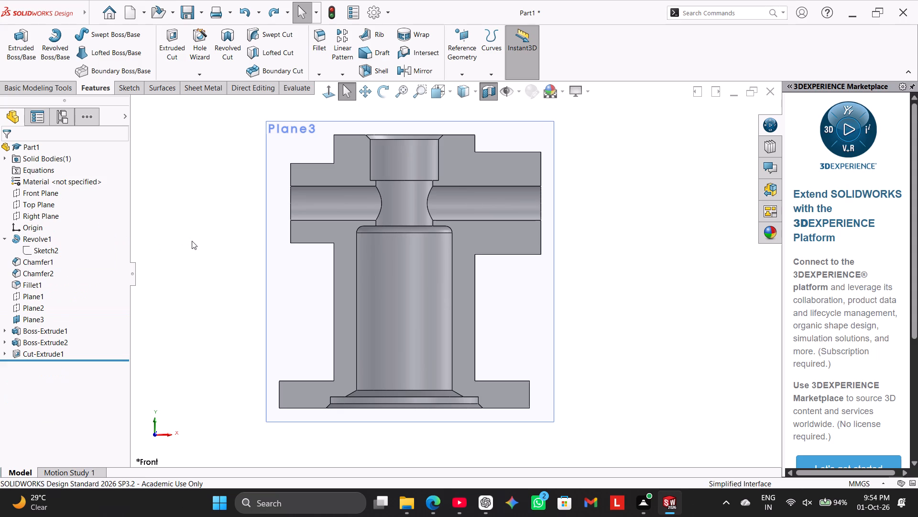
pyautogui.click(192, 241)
# Delete Chamfer2 from the feature history along with all of its dependent features.
pyautogui.rightClick(37, 271)
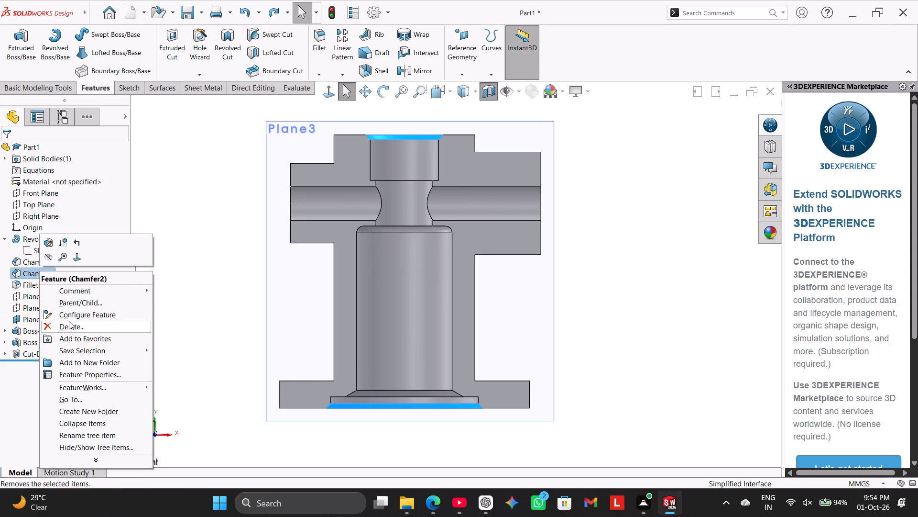
pyautogui.click(70, 321)
pyautogui.click(522, 184)
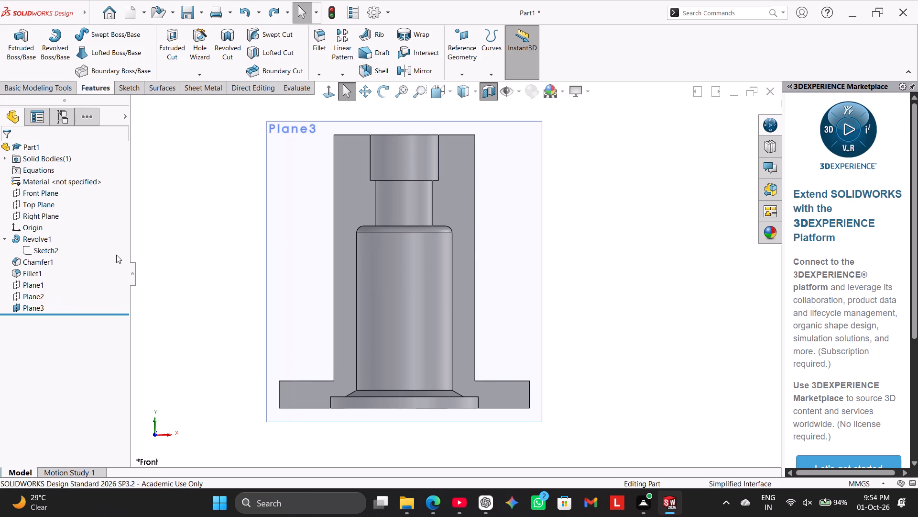
# Undo the deletion of Chamfer2 and its dependent features.
pyautogui.hotkey('ctrl', 'z')
pyautogui.click(135, 231)
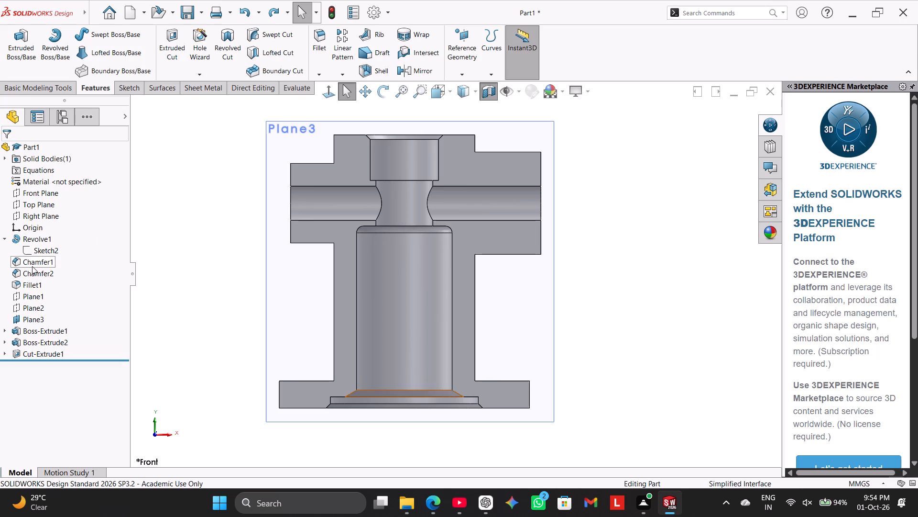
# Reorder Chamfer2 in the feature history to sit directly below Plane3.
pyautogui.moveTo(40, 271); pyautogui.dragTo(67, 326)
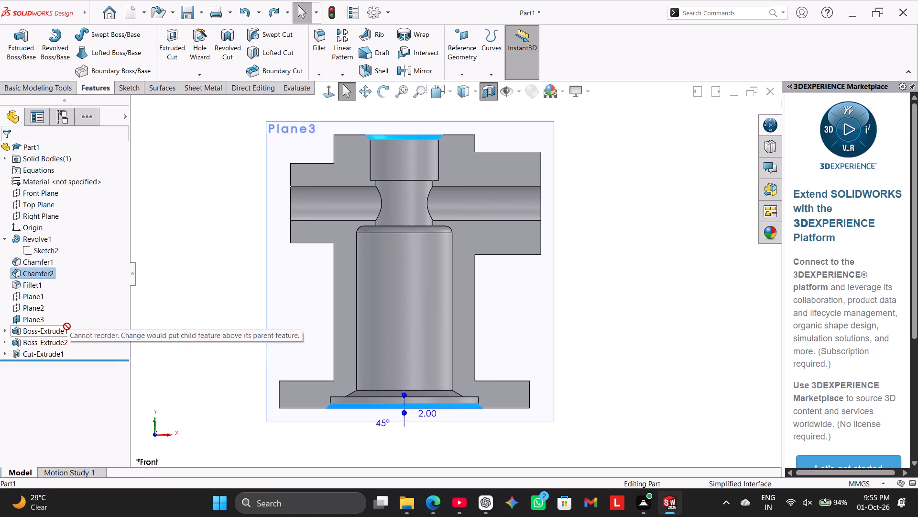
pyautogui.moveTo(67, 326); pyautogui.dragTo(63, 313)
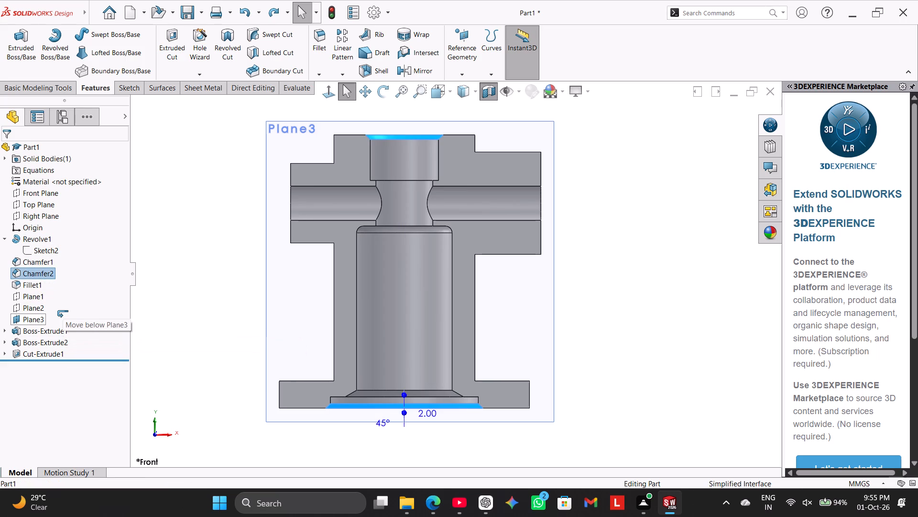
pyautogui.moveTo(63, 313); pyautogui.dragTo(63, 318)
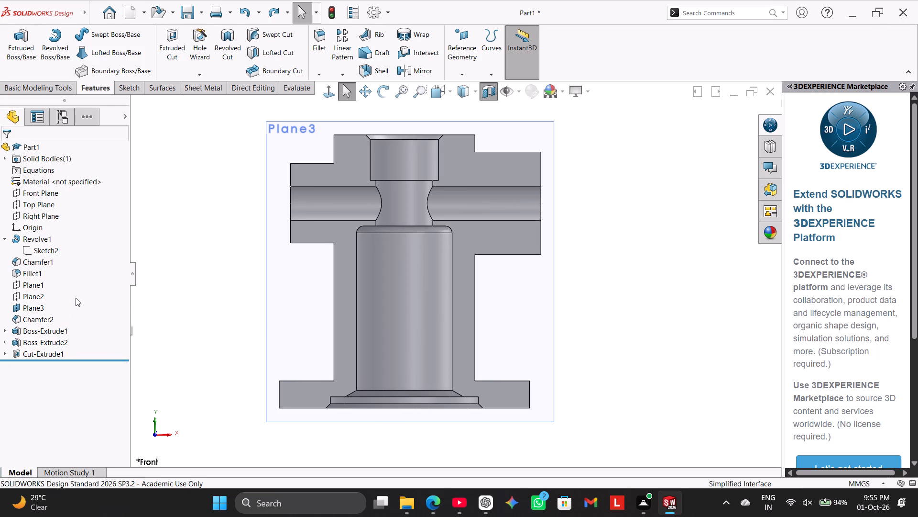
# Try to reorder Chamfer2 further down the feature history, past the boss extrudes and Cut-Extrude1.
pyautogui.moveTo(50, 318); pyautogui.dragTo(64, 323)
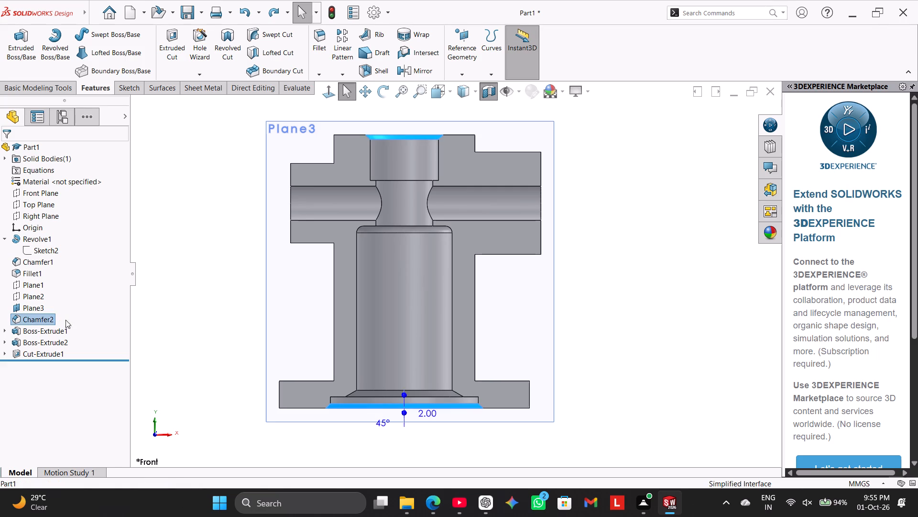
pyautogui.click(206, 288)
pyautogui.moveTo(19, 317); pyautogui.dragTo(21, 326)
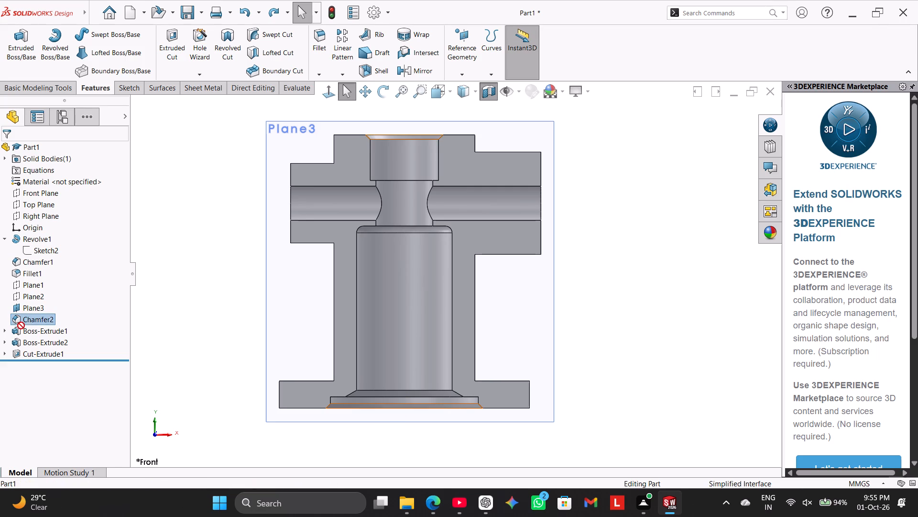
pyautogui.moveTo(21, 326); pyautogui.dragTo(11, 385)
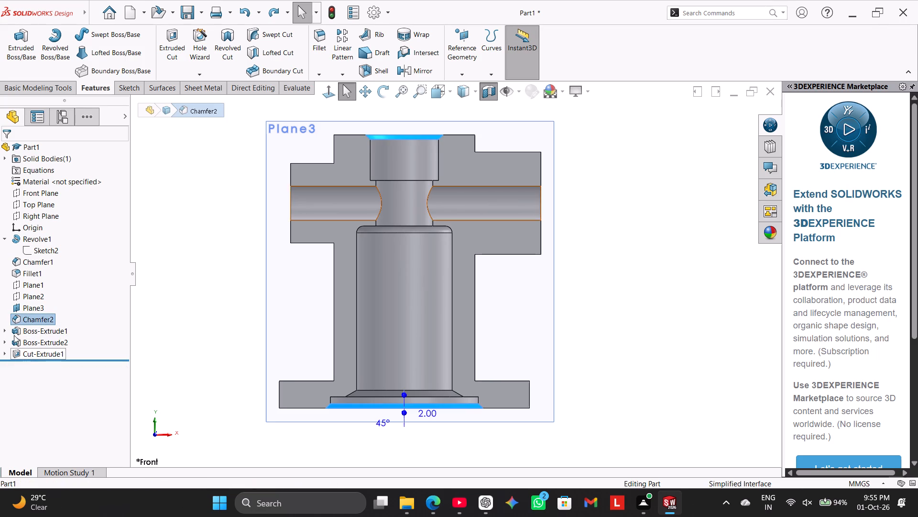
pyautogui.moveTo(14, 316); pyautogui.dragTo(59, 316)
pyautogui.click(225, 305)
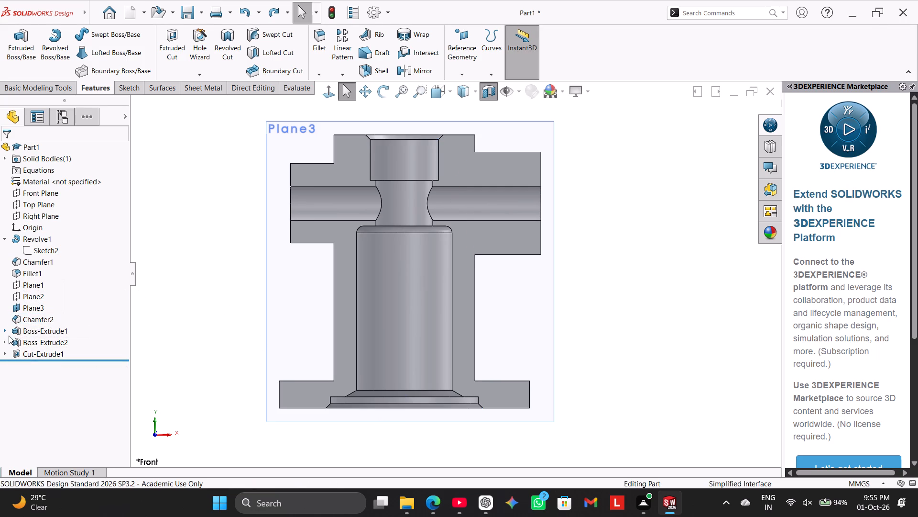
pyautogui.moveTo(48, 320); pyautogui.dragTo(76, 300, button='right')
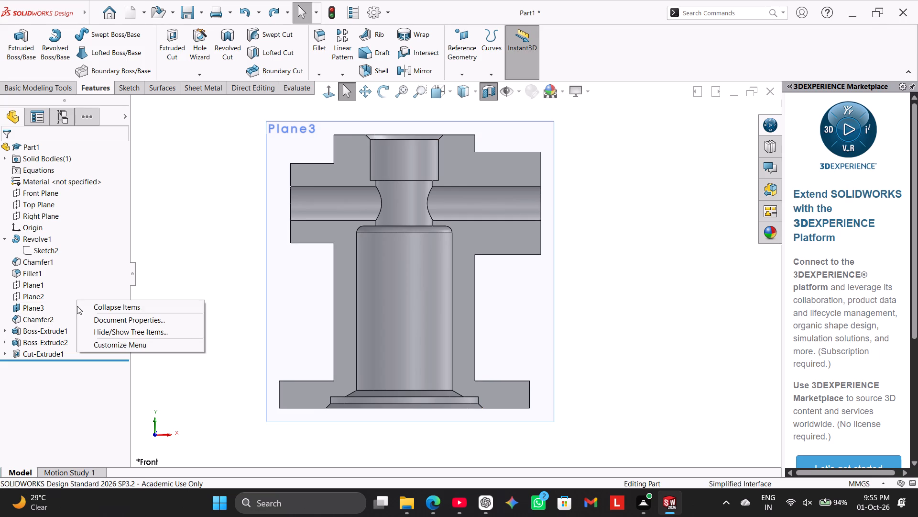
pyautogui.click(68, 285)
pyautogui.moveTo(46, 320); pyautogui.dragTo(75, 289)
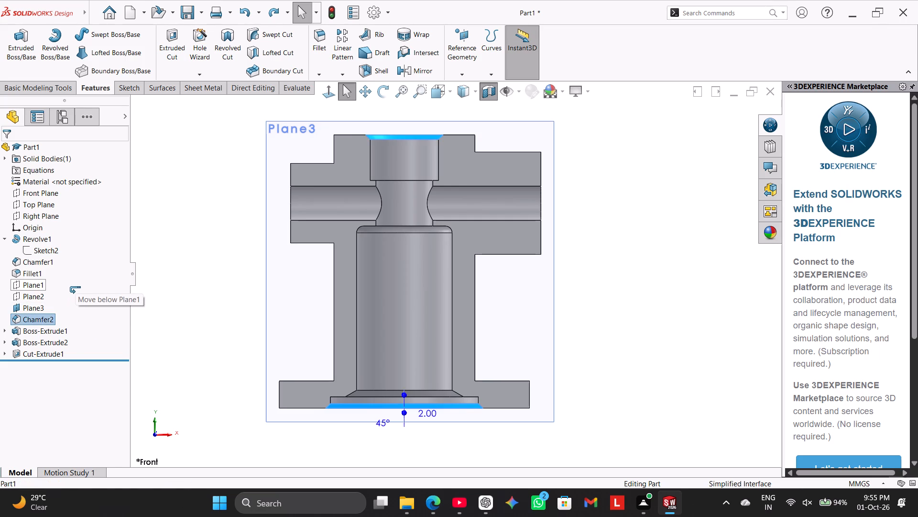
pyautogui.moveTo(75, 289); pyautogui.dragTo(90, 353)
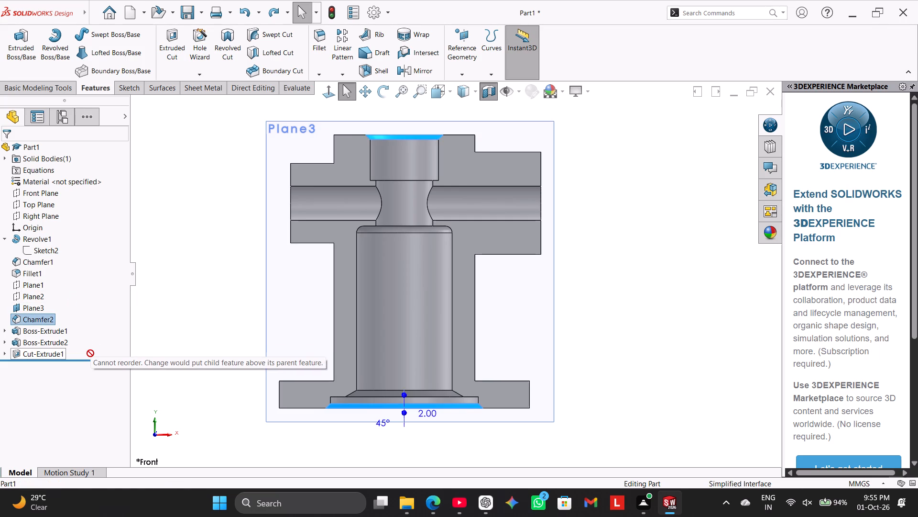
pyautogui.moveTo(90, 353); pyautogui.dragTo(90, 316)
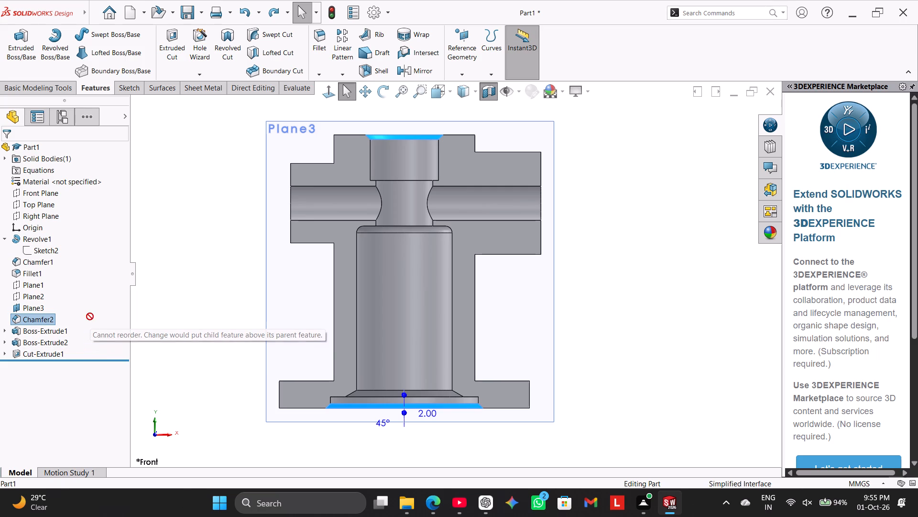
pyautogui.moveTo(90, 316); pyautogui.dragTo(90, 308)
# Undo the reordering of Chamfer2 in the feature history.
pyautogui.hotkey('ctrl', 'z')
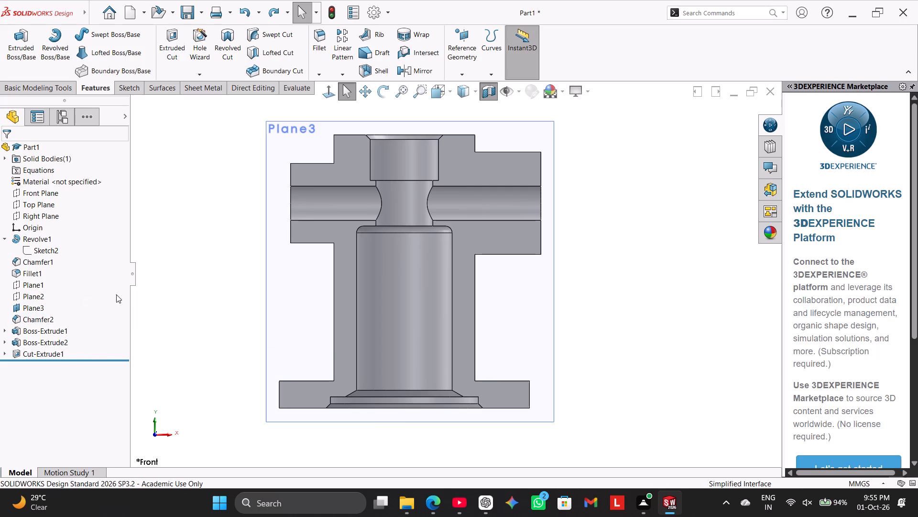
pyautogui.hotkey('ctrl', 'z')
# Chamfer the cross bore's circular edges at both side boss faces with a 2 mm distance and 45° angle.
pyautogui.click(321, 76)
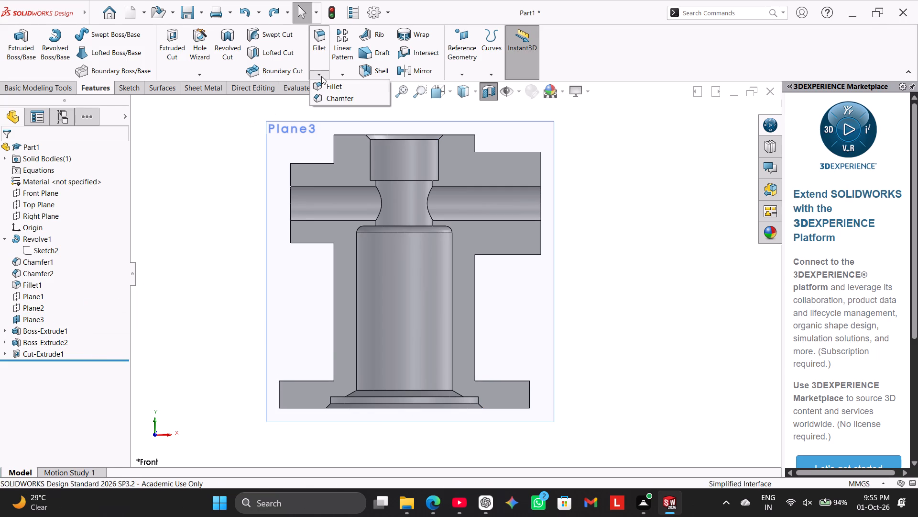
pyautogui.click(325, 96)
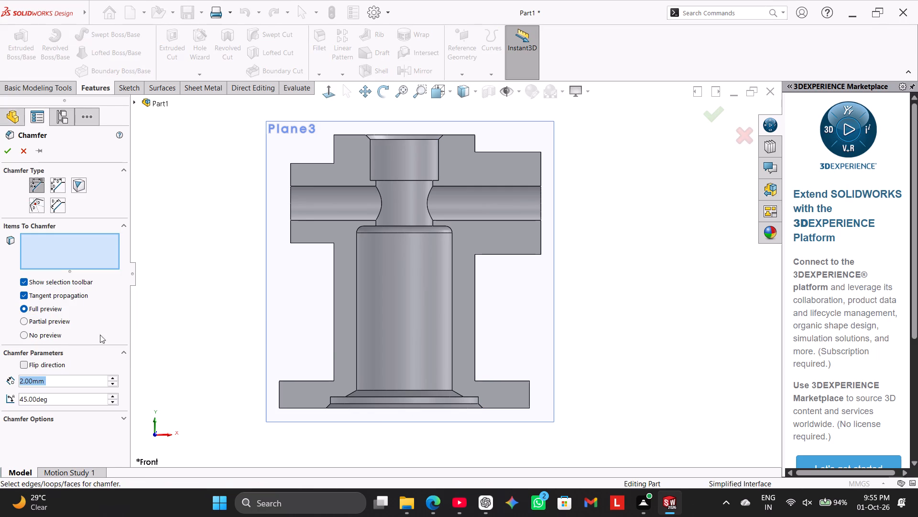
pyautogui.click(291, 193)
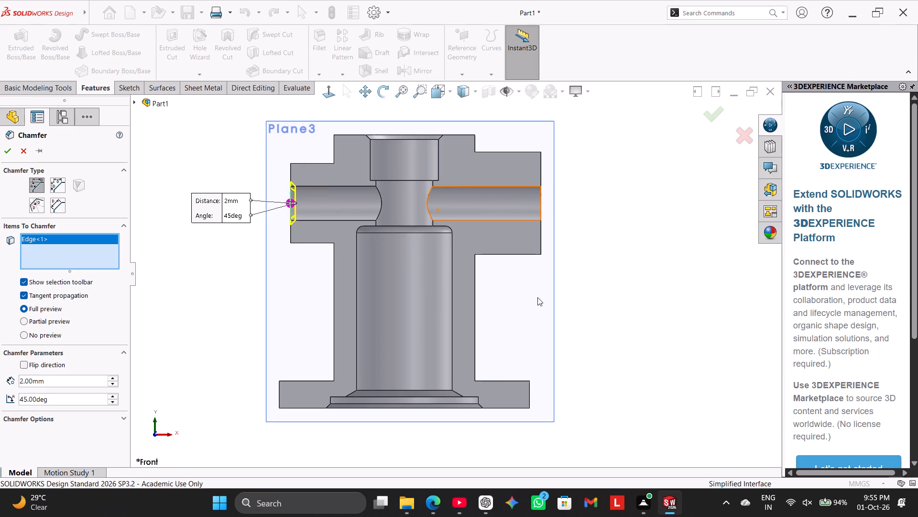
pyautogui.click(540, 209)
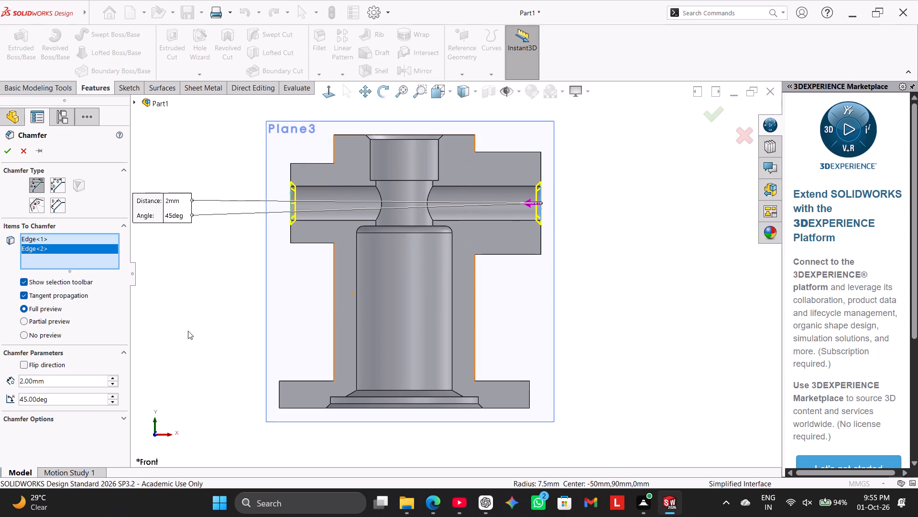
pyautogui.click(5, 152)
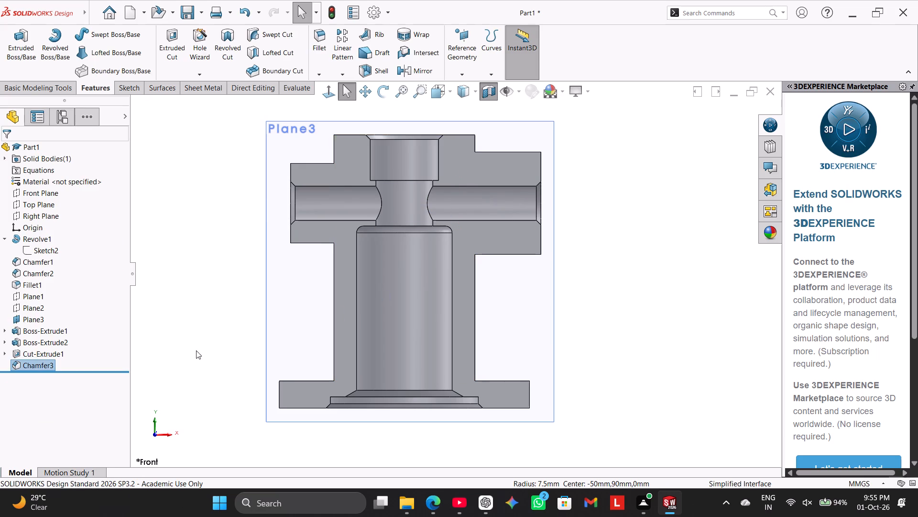
pyautogui.click(203, 344)
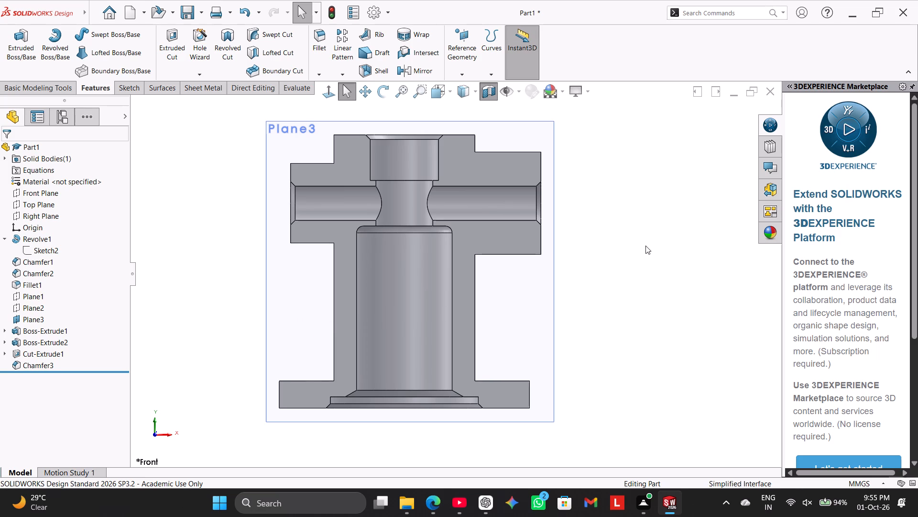
# Turn off the existing section view and examine the part's interior in a temporary section along the Right Plane.
pyautogui.click(58, 212)
pyautogui.click(68, 197)
pyautogui.click(53, 217)
pyautogui.click(63, 206)
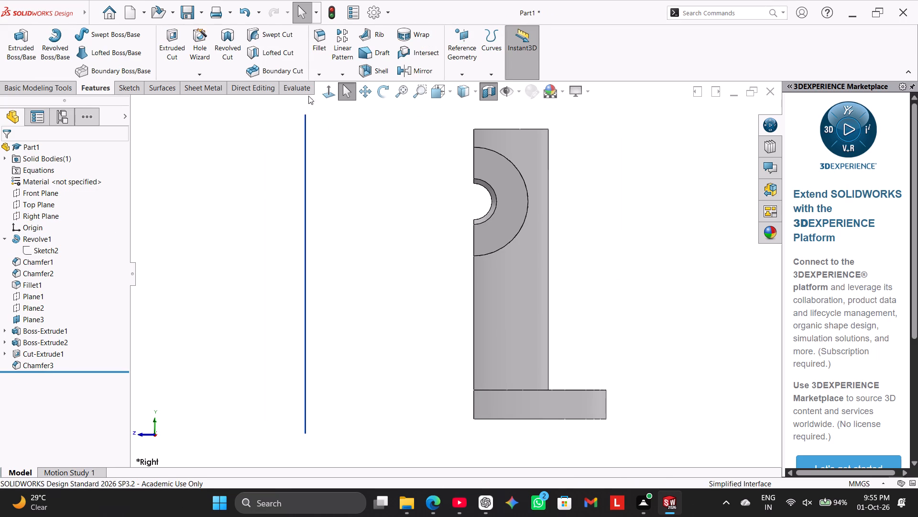
pyautogui.click(323, 90)
pyautogui.click(324, 93)
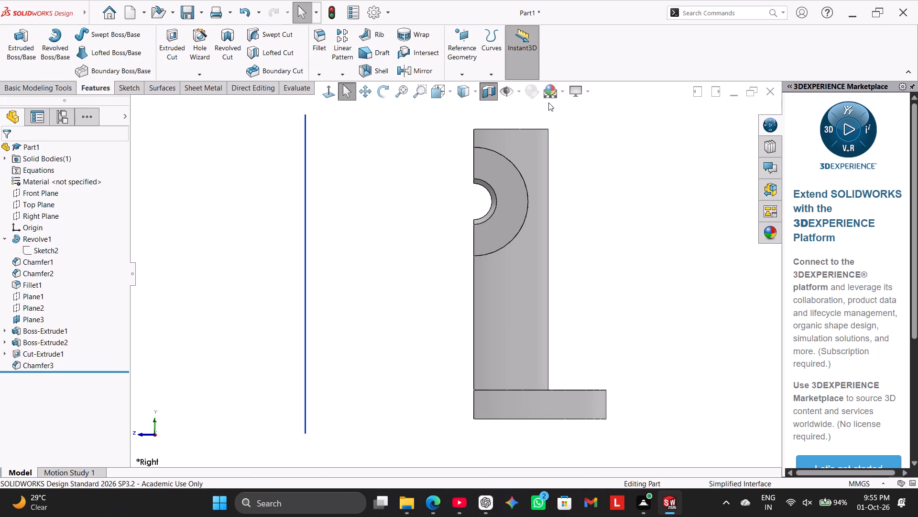
pyautogui.click(490, 91)
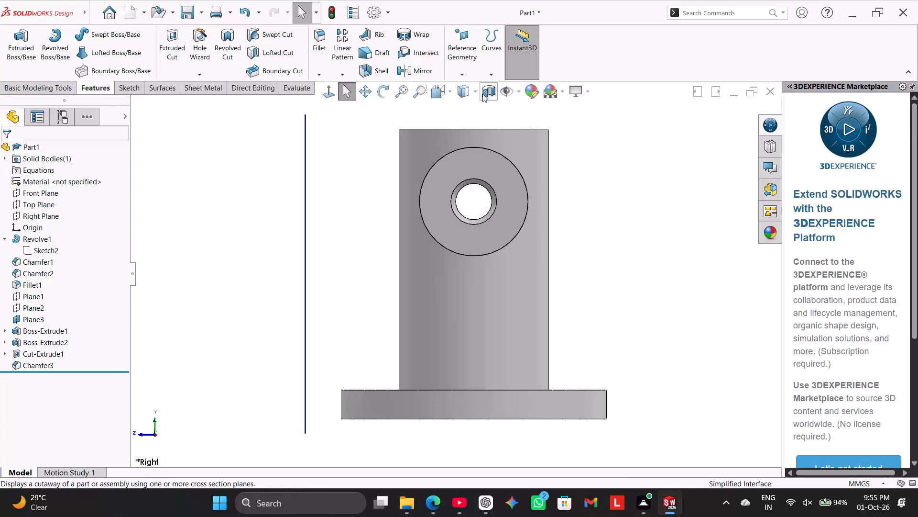
pyautogui.click(484, 92)
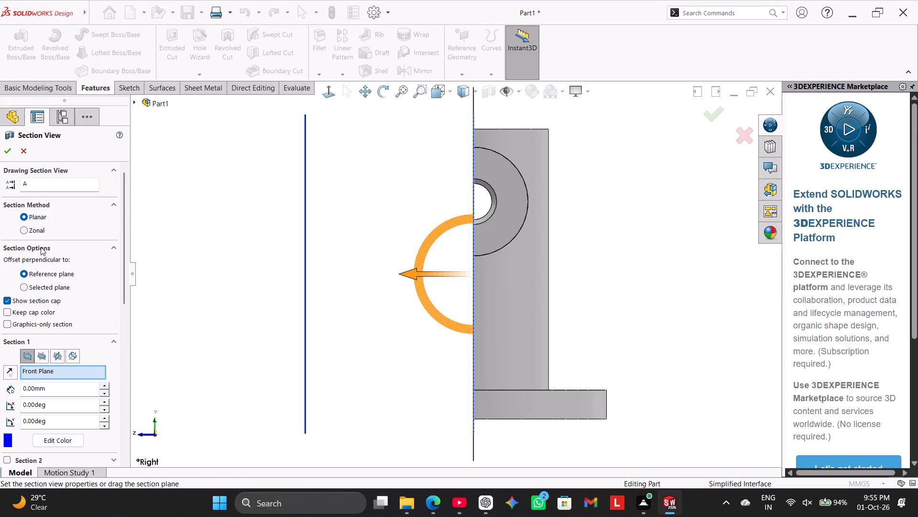
pyautogui.click(58, 355)
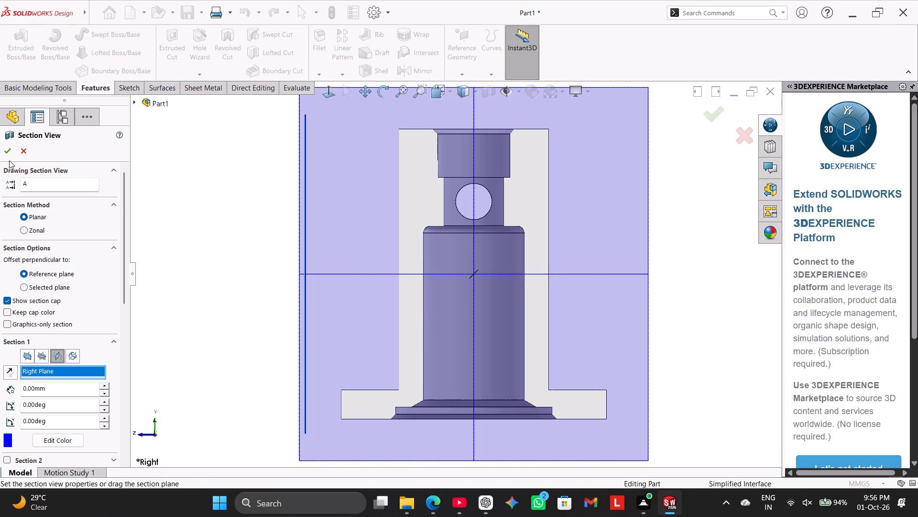
pyautogui.click(25, 146)
pyautogui.click(249, 267)
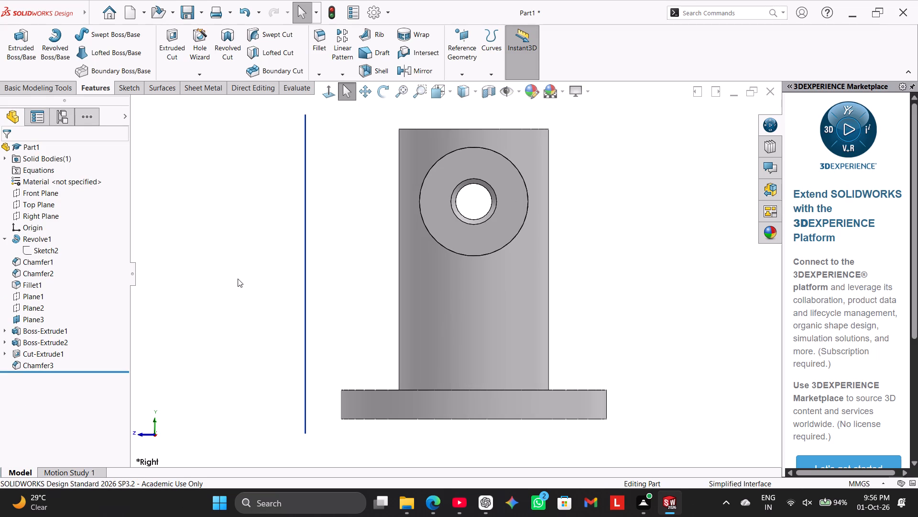
# Start a sketch on Plane3 and draw a vertical centerline from the origin to the midpoint of the body's top edge.
pyautogui.moveTo(254, 287); pyautogui.dragTo(290, 342, button='middle')
pyautogui.rightClick(324, 233)
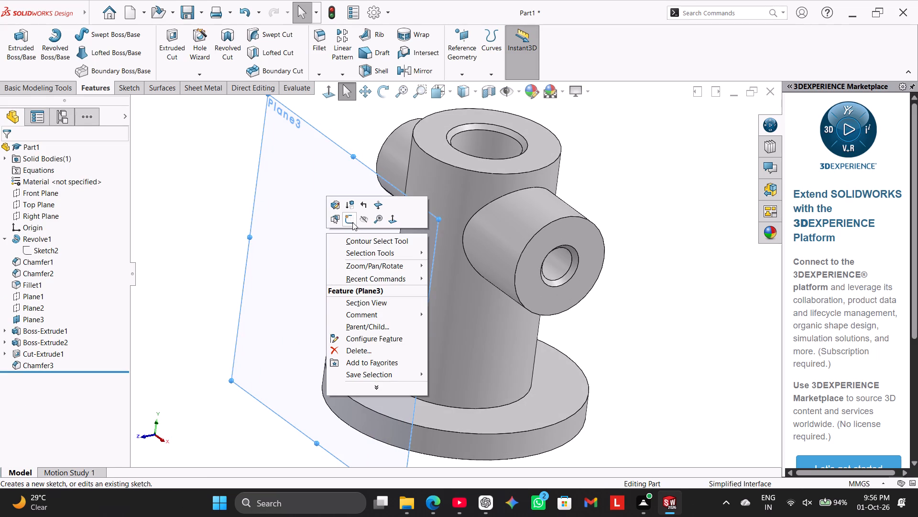
pyautogui.click(352, 221)
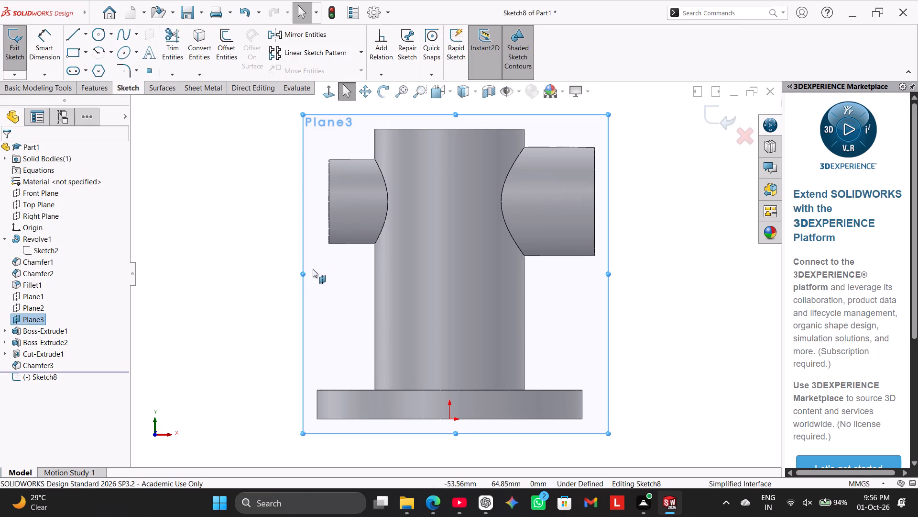
pyautogui.click(256, 299)
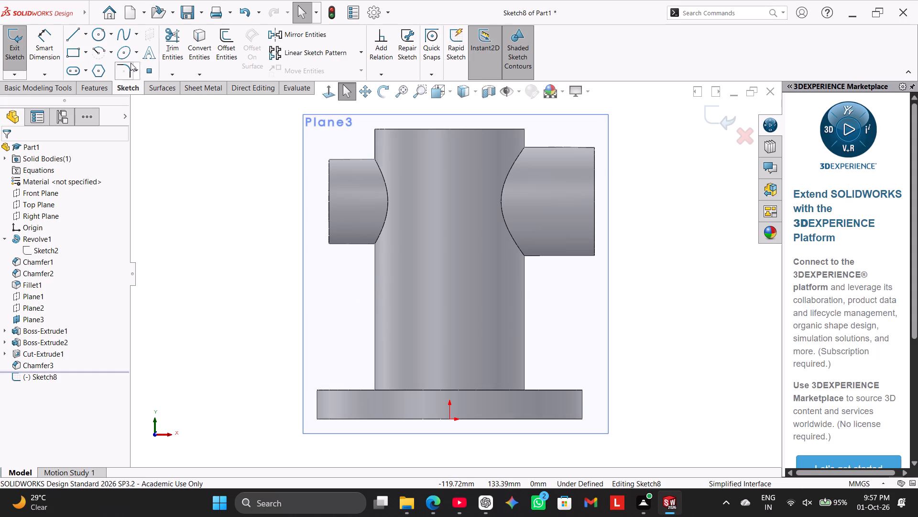
pyautogui.click(87, 32)
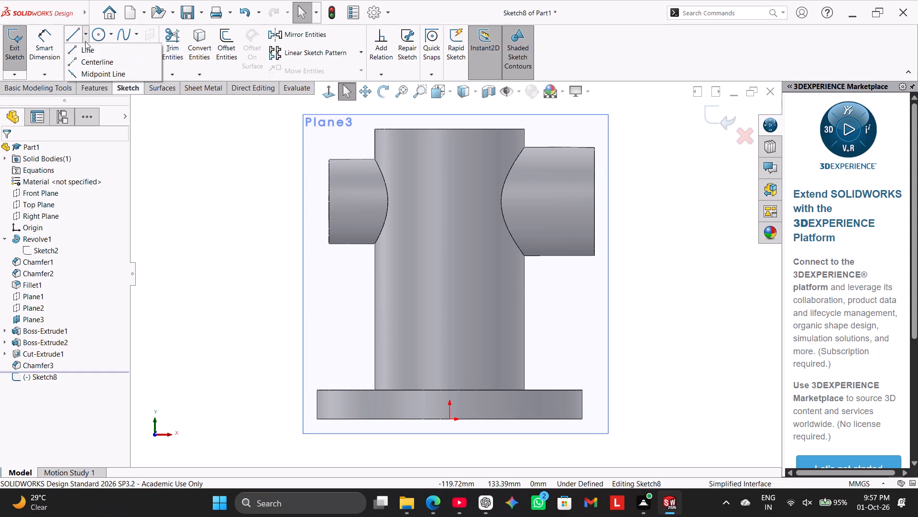
pyautogui.click(84, 56)
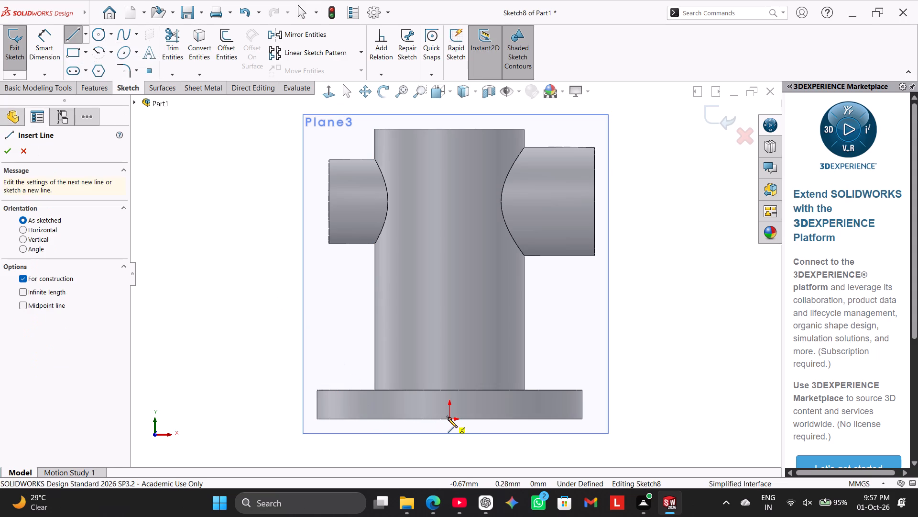
pyautogui.click(448, 418)
pyautogui.click(450, 129)
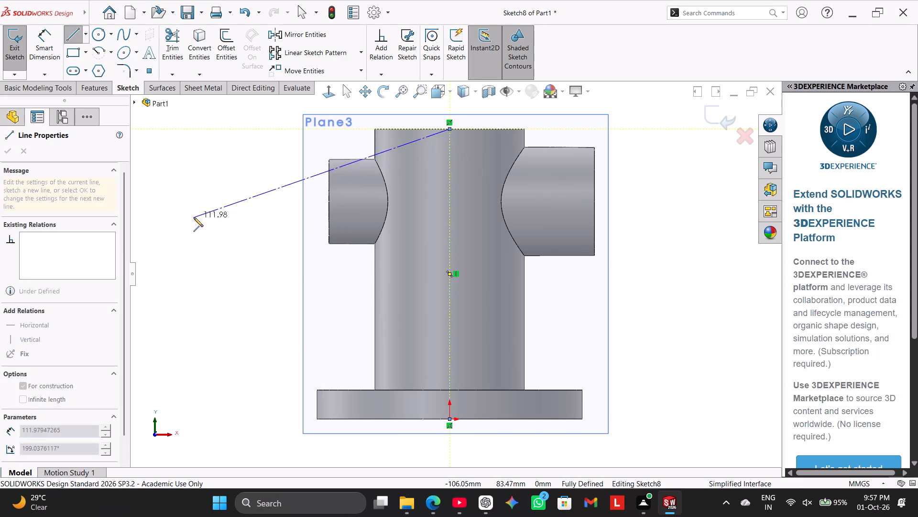
pyautogui.rightClick(194, 217)
pyautogui.click(212, 225)
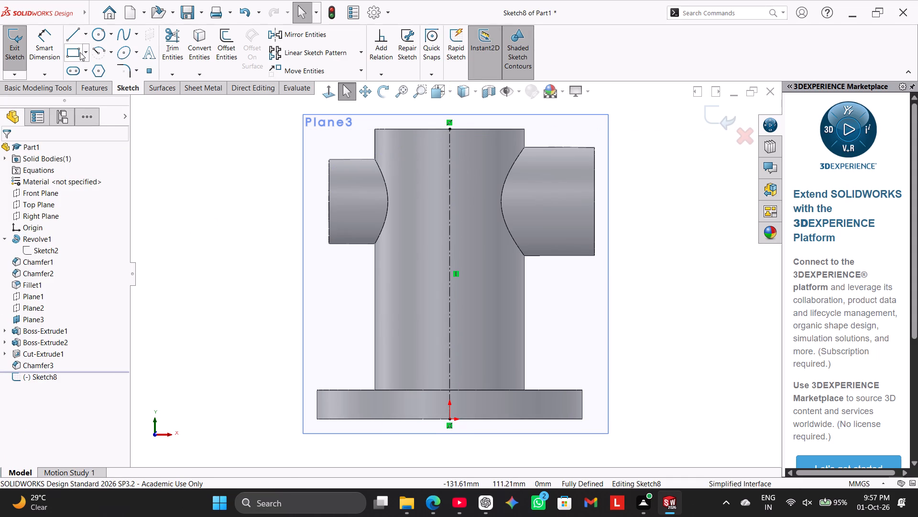
# Sketch a tall corner rectangle on the main cylinder, straddling the vertical centerline between its top edge and the base flange.
pyautogui.click(70, 51)
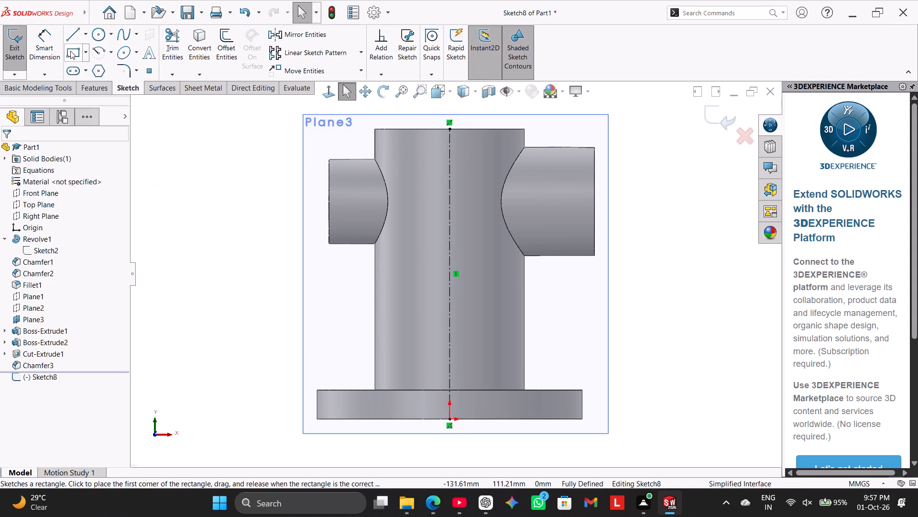
pyautogui.click(423, 167)
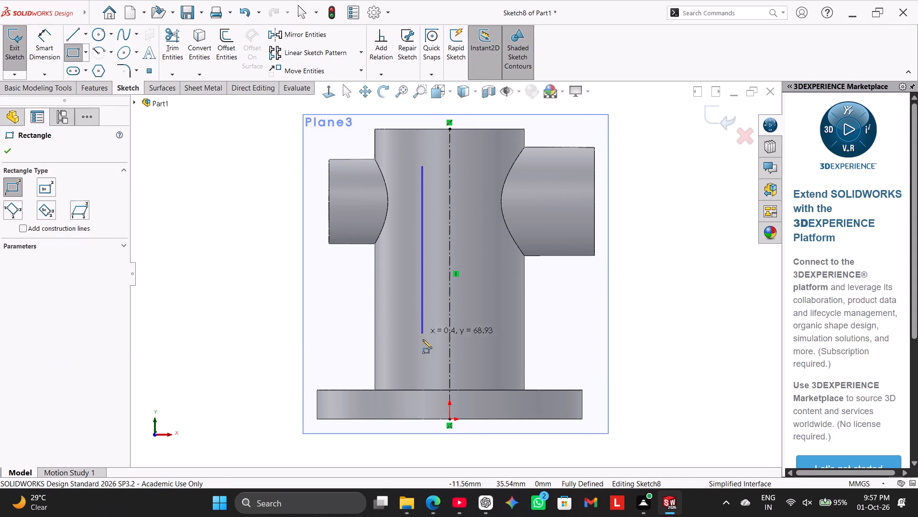
pyautogui.click(483, 359)
pyautogui.rightClick(691, 272)
pyautogui.click(709, 279)
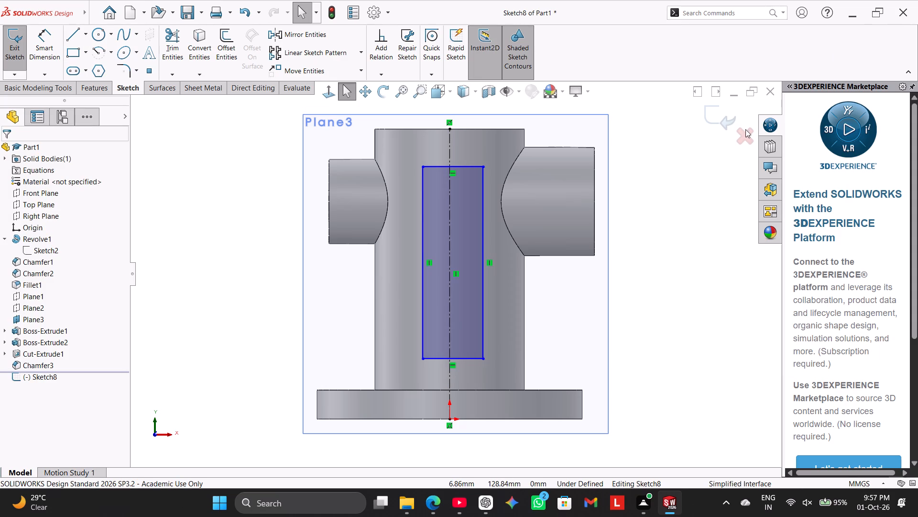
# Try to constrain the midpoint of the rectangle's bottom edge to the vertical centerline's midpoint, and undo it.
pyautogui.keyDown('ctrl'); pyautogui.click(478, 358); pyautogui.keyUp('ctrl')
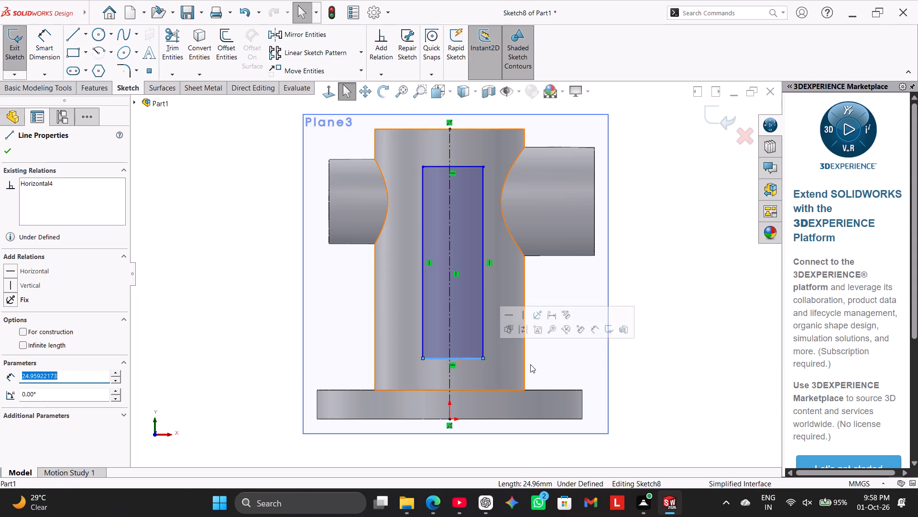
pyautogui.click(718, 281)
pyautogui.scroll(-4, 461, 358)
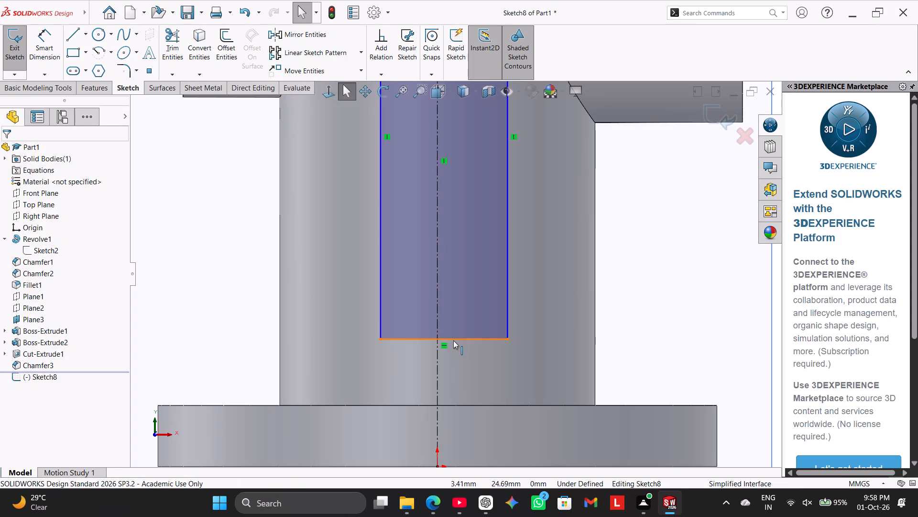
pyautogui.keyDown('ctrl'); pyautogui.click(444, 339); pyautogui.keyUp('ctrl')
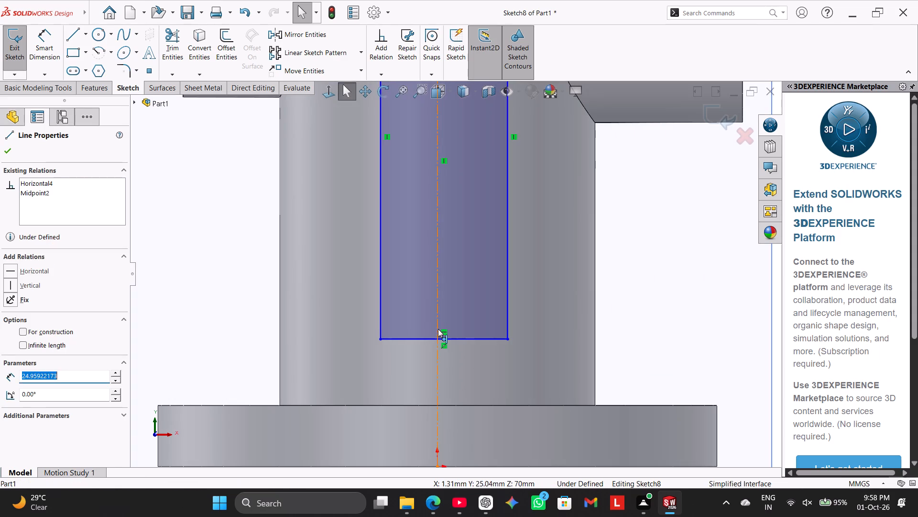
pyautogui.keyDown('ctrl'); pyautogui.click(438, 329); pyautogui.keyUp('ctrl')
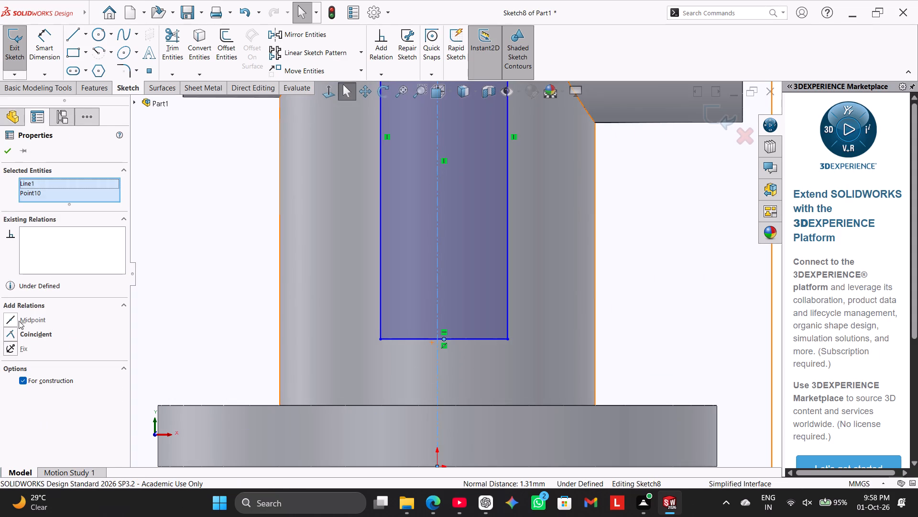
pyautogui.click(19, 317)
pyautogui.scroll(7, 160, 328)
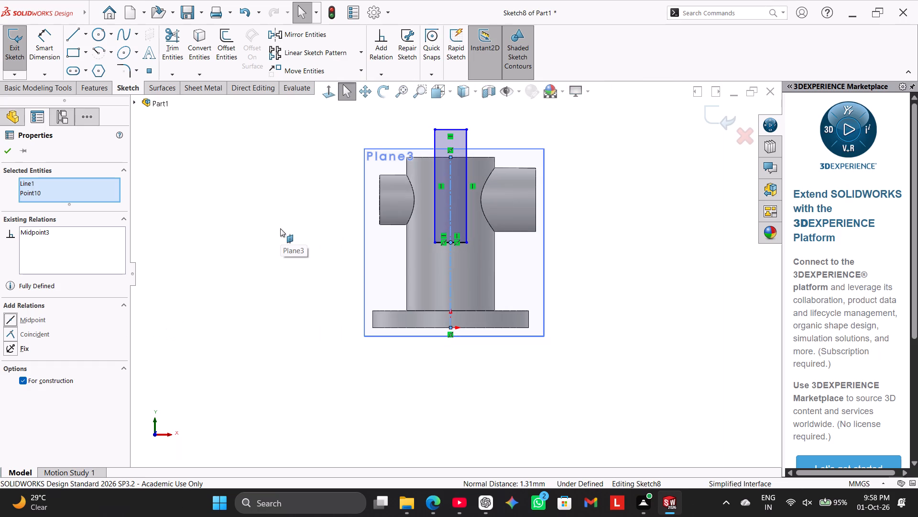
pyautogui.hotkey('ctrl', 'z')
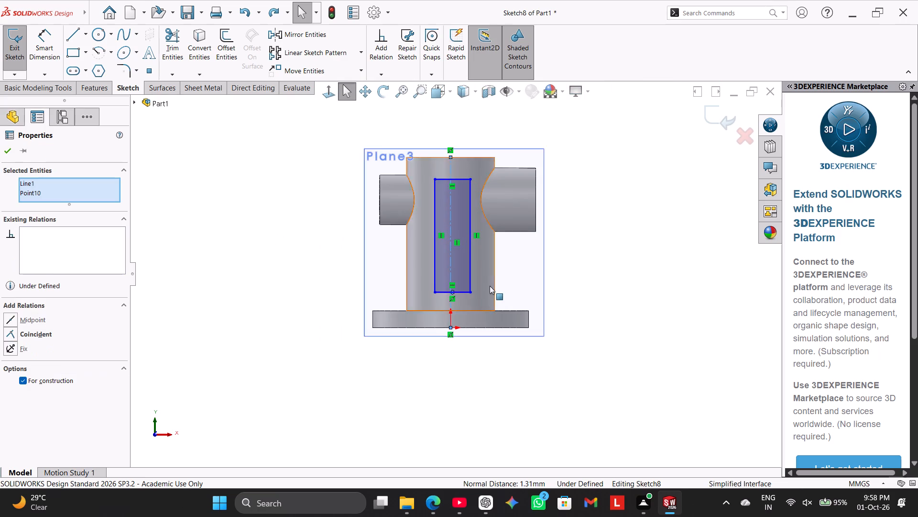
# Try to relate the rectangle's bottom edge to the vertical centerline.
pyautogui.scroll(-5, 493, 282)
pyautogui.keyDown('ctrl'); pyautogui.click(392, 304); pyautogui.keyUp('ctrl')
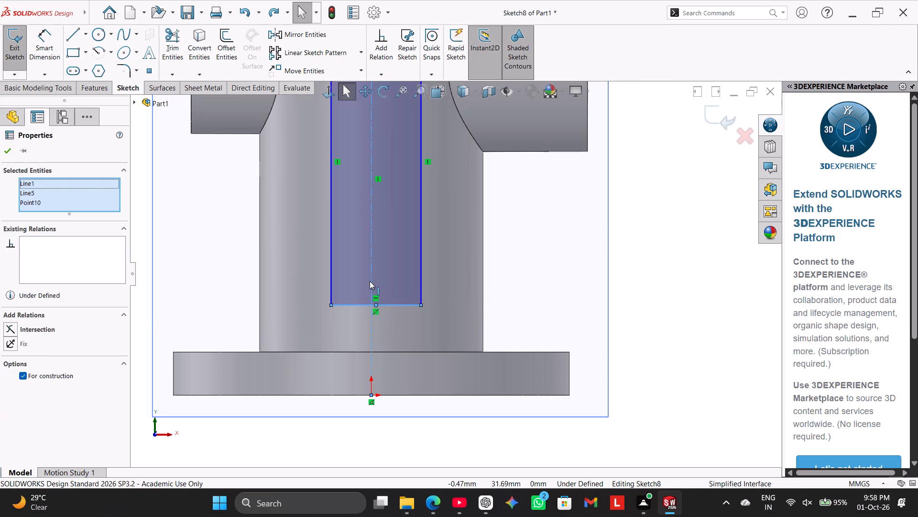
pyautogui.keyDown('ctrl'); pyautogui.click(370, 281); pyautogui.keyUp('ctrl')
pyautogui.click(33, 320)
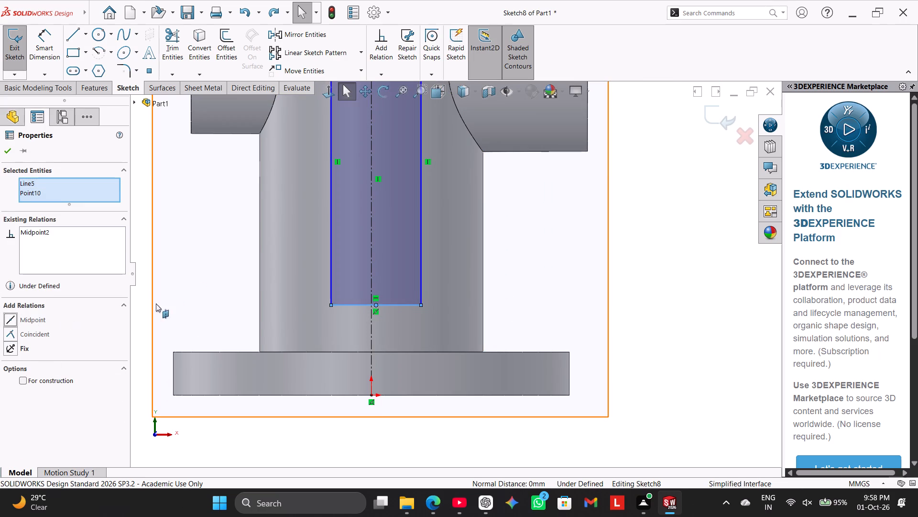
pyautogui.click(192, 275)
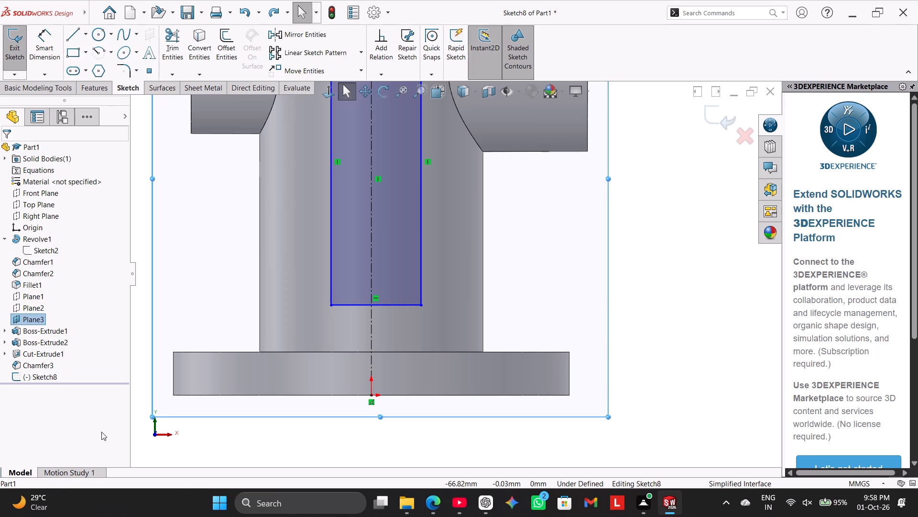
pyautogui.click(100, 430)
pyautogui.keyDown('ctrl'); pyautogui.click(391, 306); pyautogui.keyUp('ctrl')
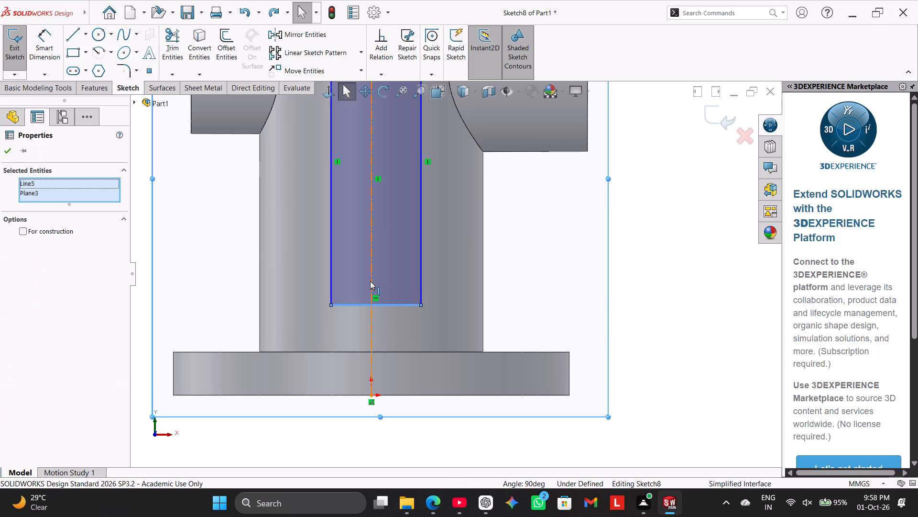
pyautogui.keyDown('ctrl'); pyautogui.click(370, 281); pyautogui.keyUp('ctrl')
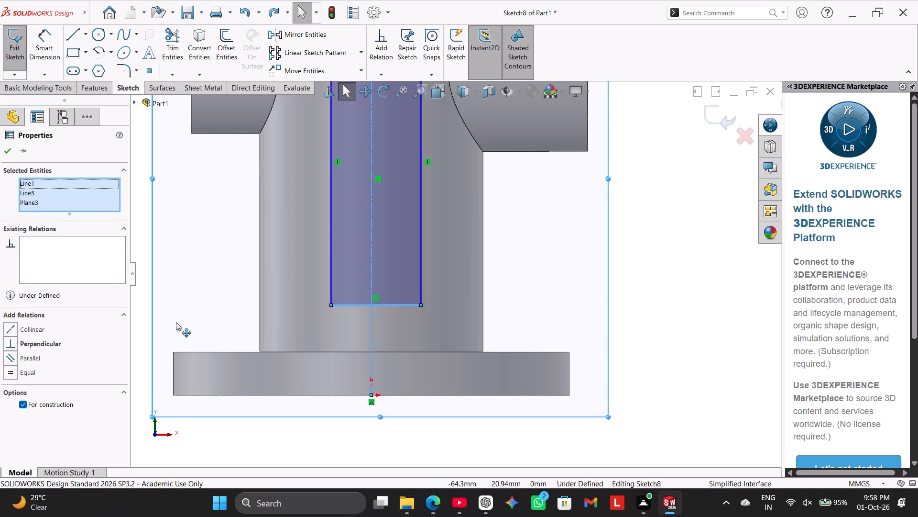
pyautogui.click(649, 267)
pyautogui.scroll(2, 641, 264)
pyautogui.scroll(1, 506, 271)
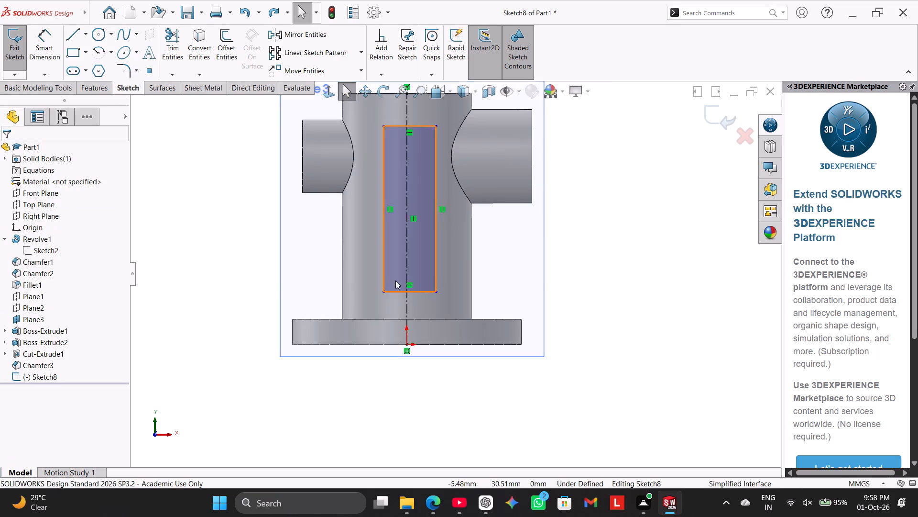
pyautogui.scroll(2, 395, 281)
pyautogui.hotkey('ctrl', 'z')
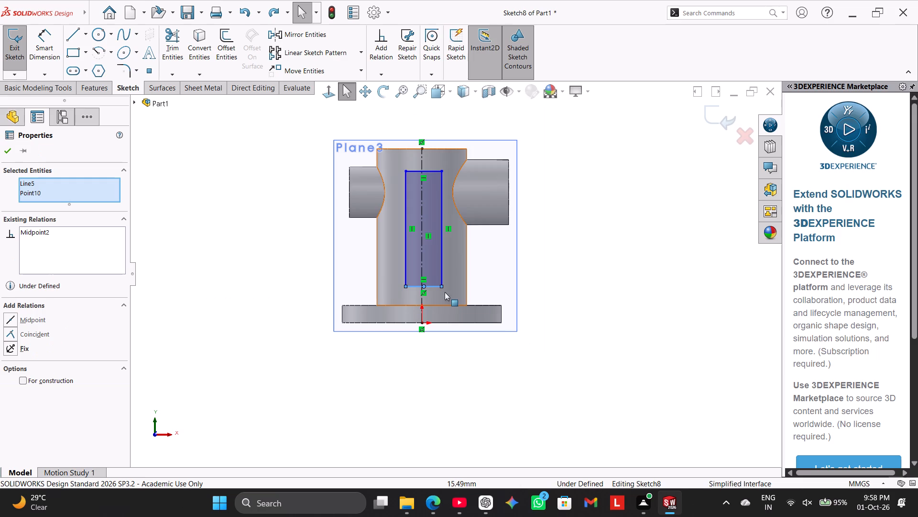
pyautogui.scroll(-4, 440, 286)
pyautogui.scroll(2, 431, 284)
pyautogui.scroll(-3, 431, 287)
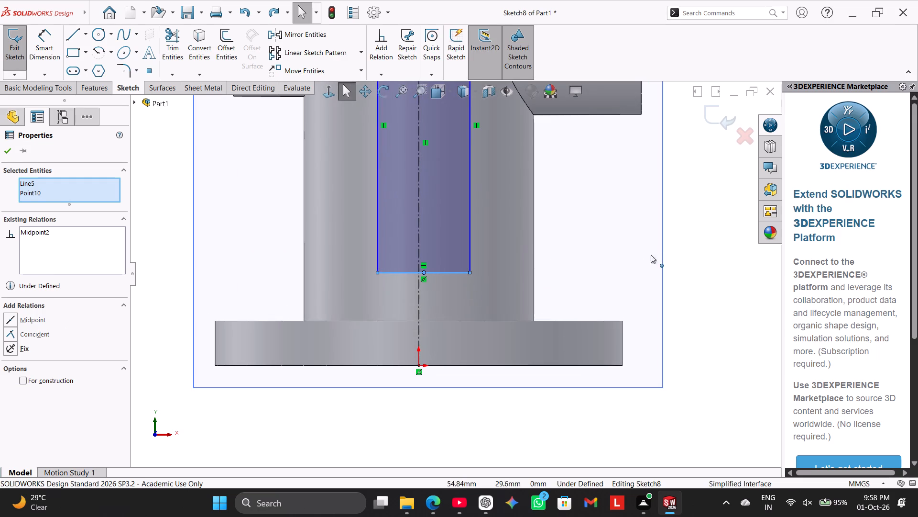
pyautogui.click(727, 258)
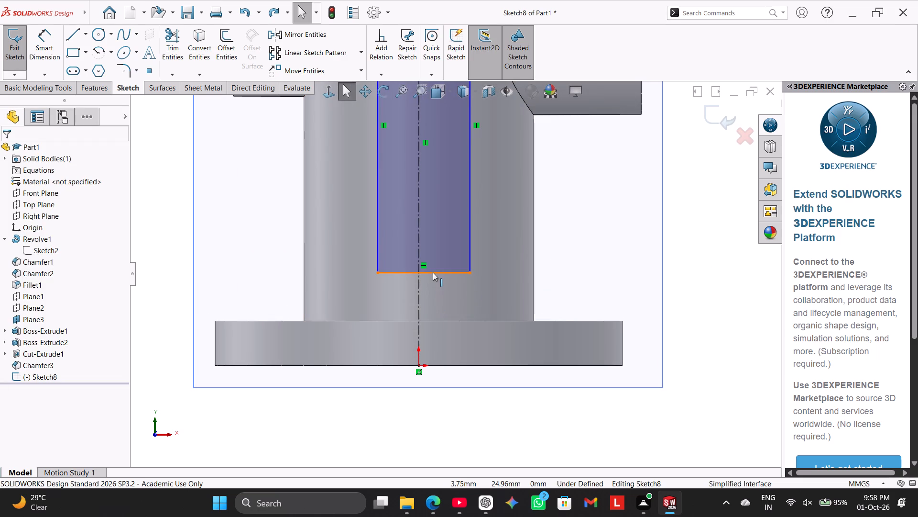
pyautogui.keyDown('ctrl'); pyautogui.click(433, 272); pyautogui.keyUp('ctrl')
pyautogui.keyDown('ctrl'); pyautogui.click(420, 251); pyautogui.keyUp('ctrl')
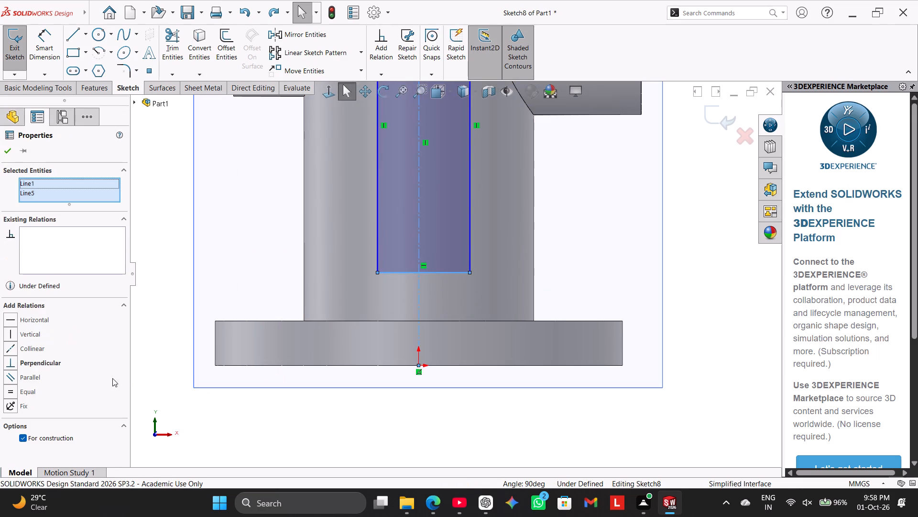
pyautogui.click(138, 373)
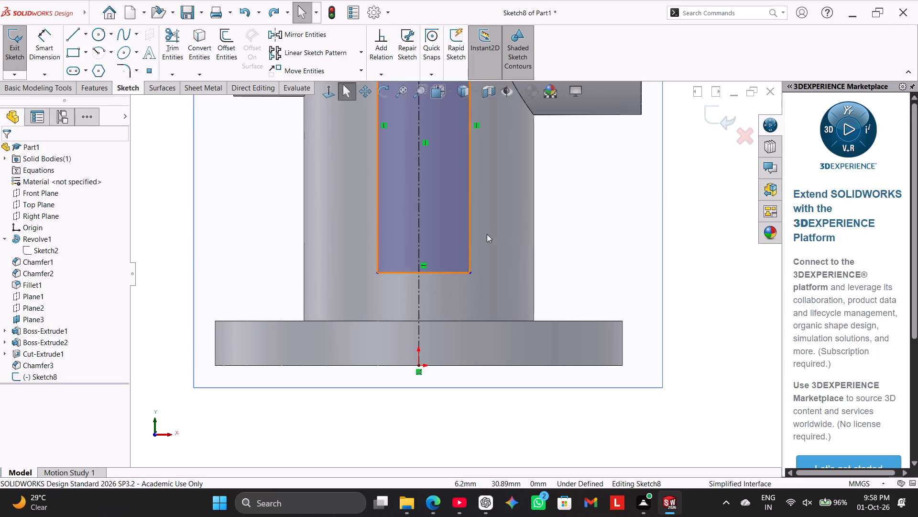
# Move the rectangle's left side across the centerline, making the rectangle about 6.5 mm wide and entirely to the centerline's right.
pyautogui.scroll(6, 506, 222)
pyautogui.scroll(-3, 454, 271)
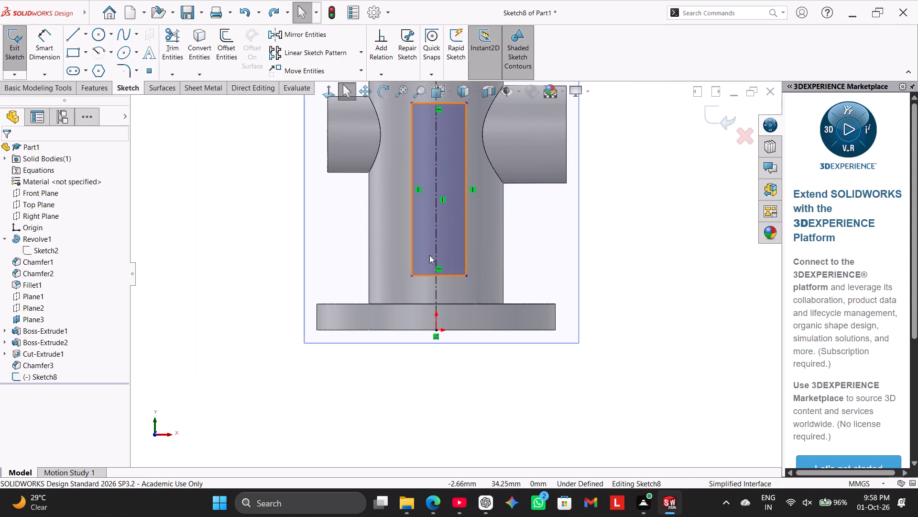
pyautogui.click(409, 225)
pyautogui.click(197, 270)
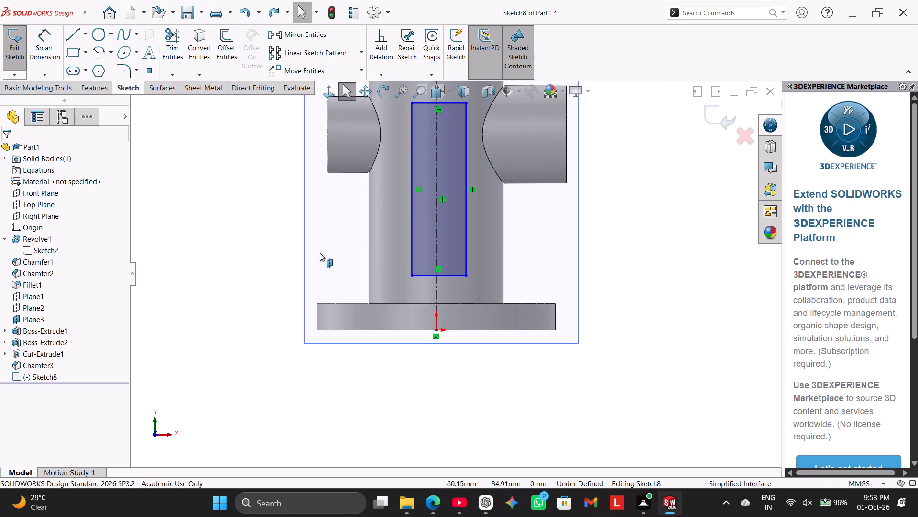
pyautogui.moveTo(410, 226); pyautogui.dragTo(453, 236)
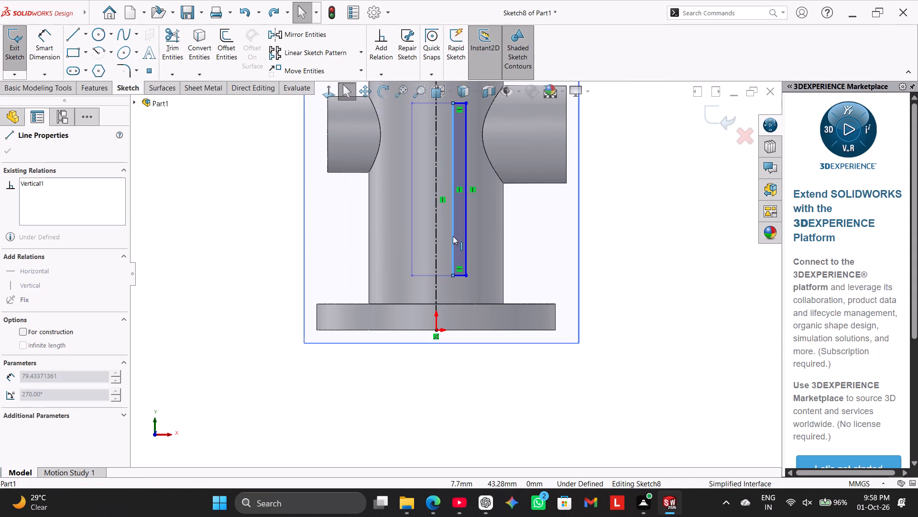
pyautogui.moveTo(453, 236); pyautogui.dragTo(452, 236)
pyautogui.scroll(-4, 468, 323)
pyautogui.click(550, 406)
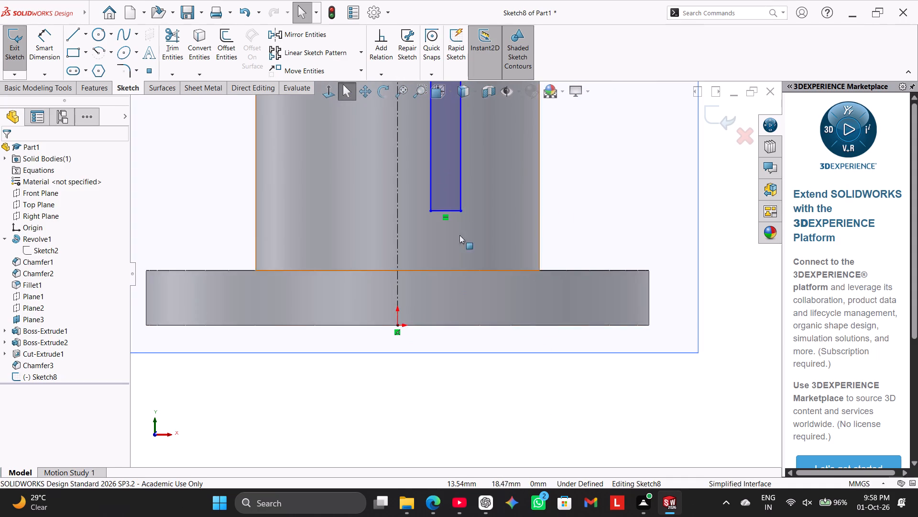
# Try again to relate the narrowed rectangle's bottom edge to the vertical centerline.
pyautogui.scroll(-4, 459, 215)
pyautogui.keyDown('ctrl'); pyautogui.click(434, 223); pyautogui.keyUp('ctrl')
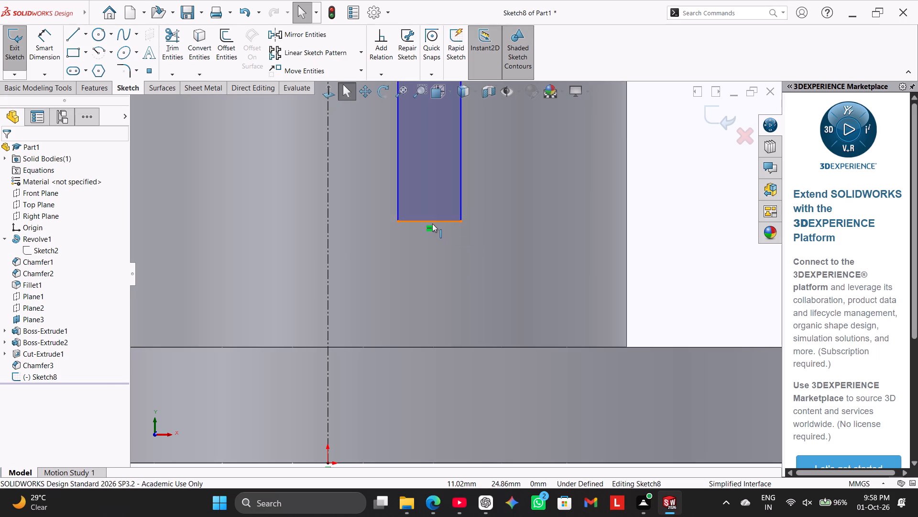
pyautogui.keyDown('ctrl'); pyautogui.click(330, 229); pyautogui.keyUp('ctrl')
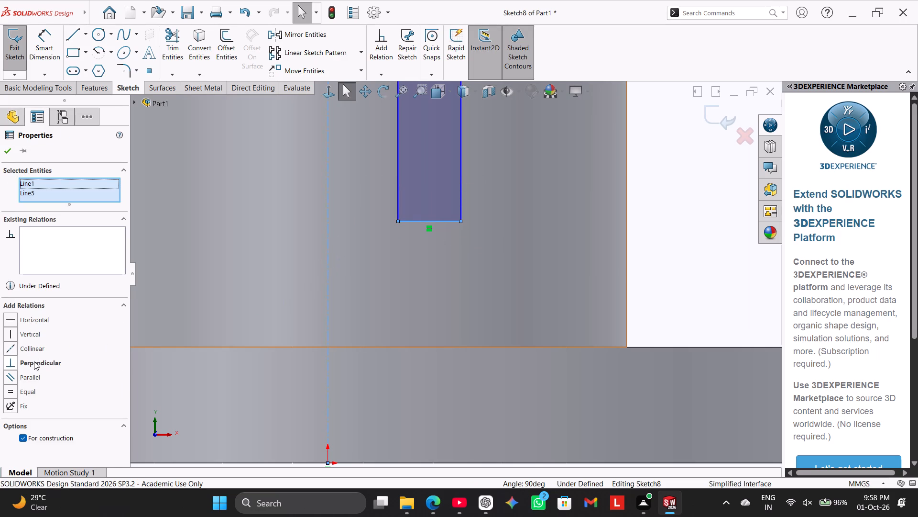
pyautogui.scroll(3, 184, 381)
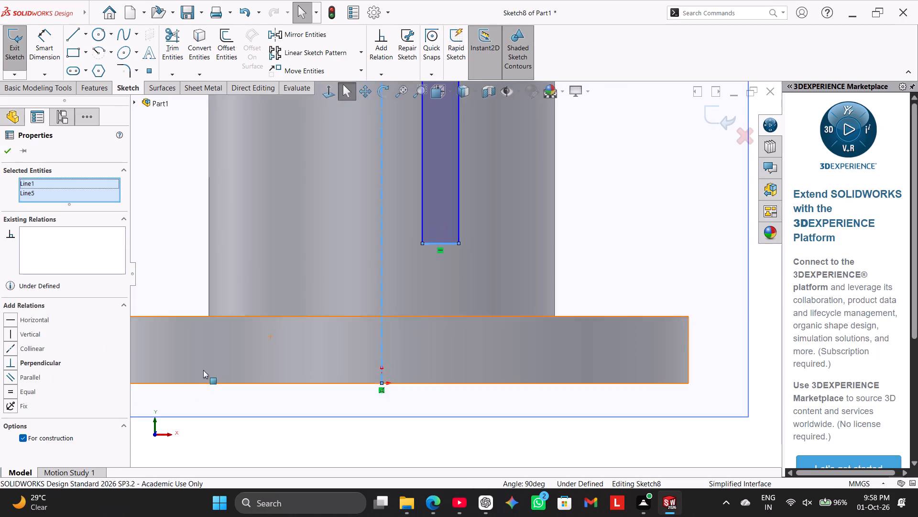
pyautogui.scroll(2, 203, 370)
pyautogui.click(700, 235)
# Make the midpoint of the rectangle's bottom edge coincident with the vertical centerline.
pyautogui.scroll(-5, 501, 236)
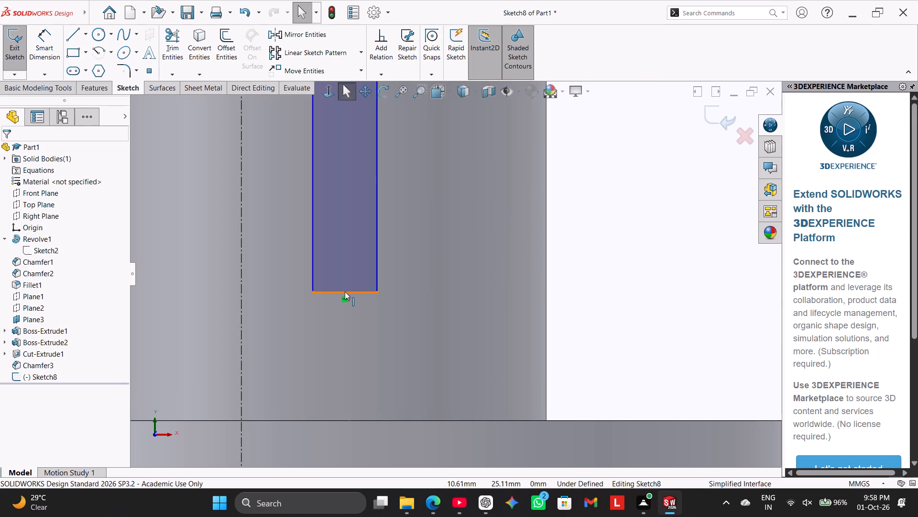
pyautogui.keyDown('ctrl'); pyautogui.click(343, 292); pyautogui.keyUp('ctrl')
pyautogui.keyDown('ctrl'); pyautogui.click(241, 303); pyautogui.keyUp('ctrl')
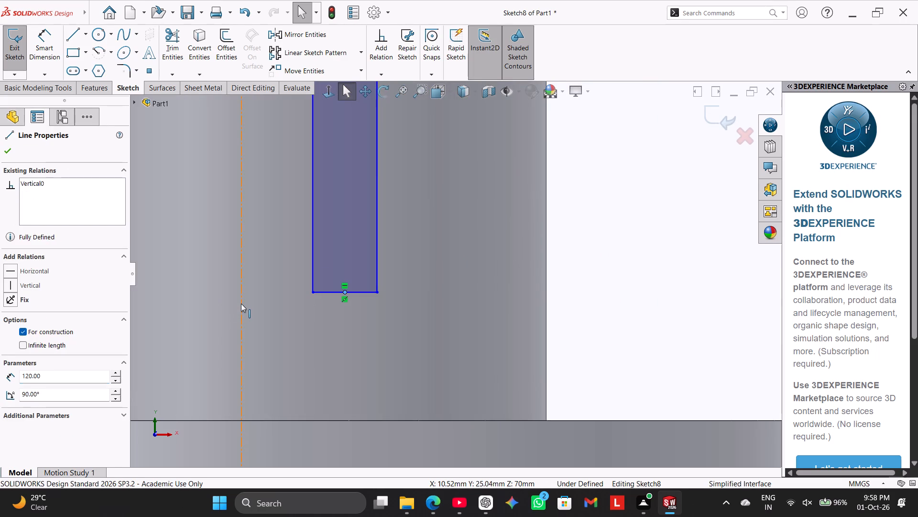
pyautogui.click(37, 334)
pyautogui.scroll(5, 307, 313)
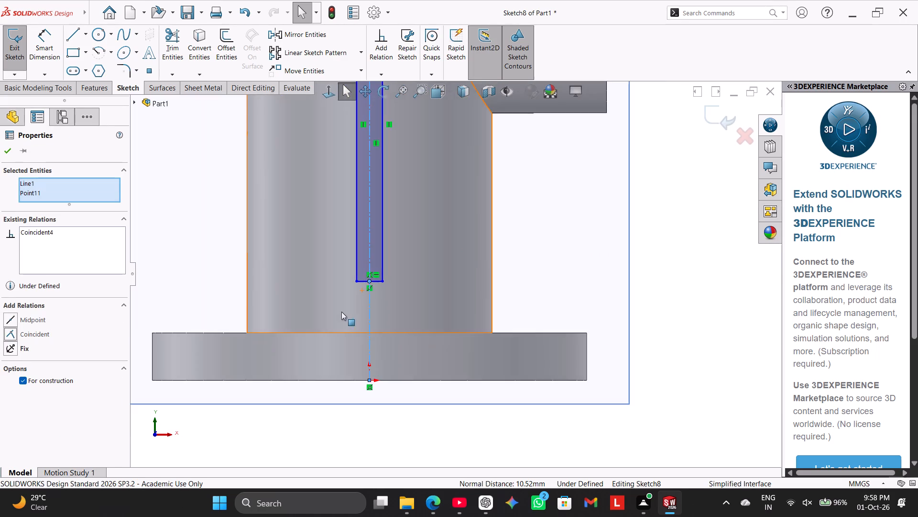
pyautogui.scroll(2, 653, 226)
pyautogui.click(653, 226)
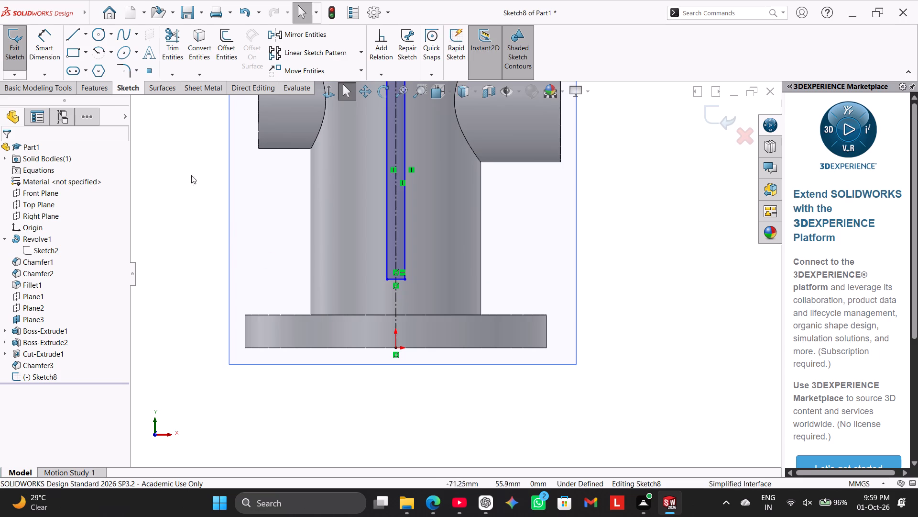
# Dimension the rectangle's bottom edge from the base flange's bottom edge and set the distance to 36-12, giving 24 mm.
pyautogui.scroll(1, 345, 204)
pyautogui.scroll(-2, 488, 203)
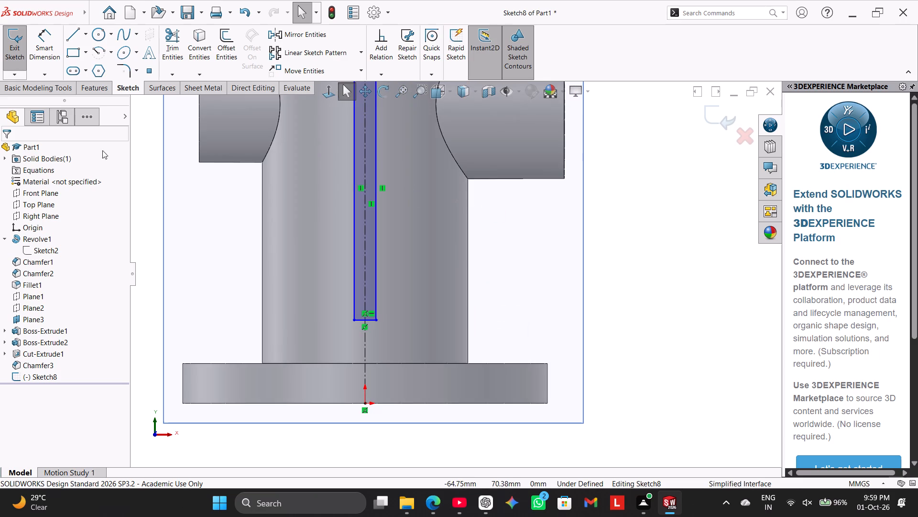
pyautogui.moveTo(43, 42); pyautogui.dragTo(47, 45)
pyautogui.click(369, 321)
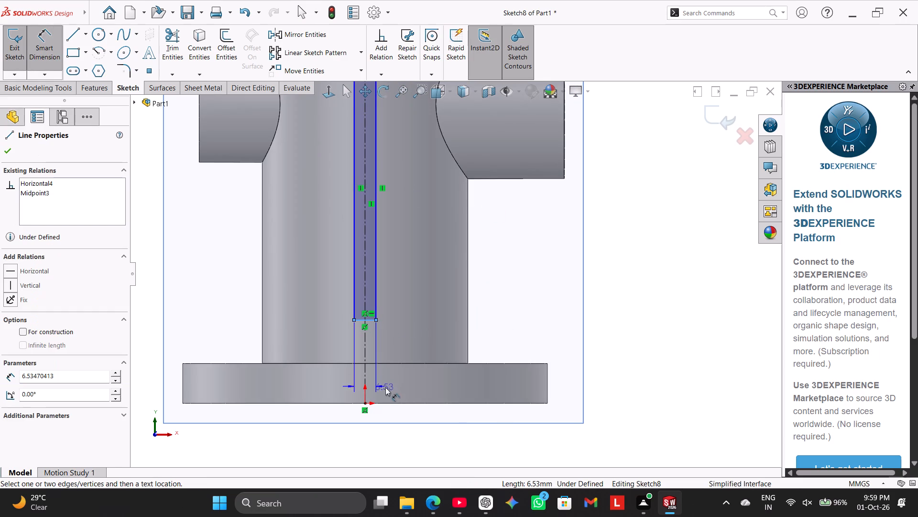
pyautogui.click(369, 404)
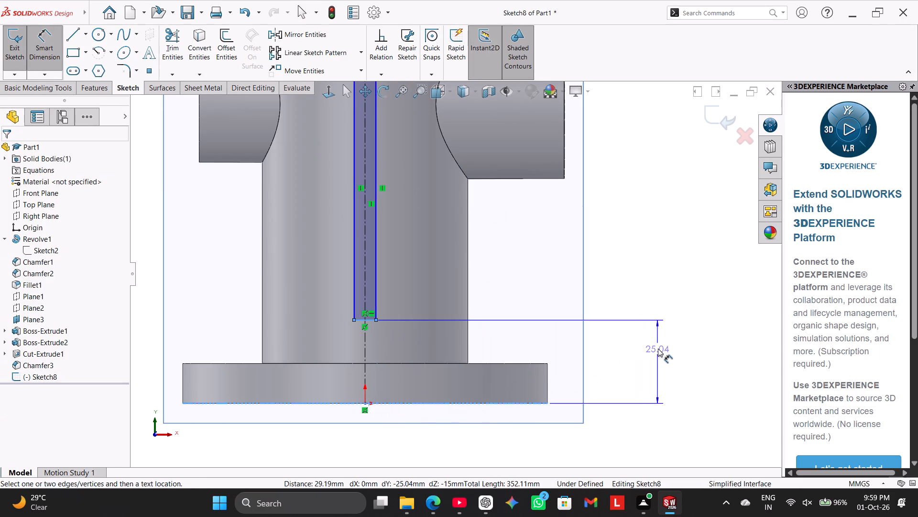
pyautogui.click(658, 347)
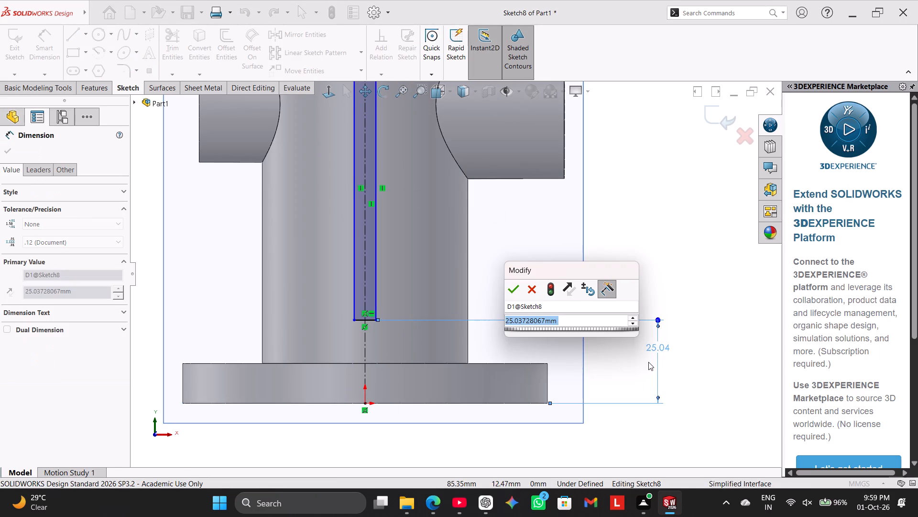
pyautogui.write('36-12')
pyautogui.press('Return')
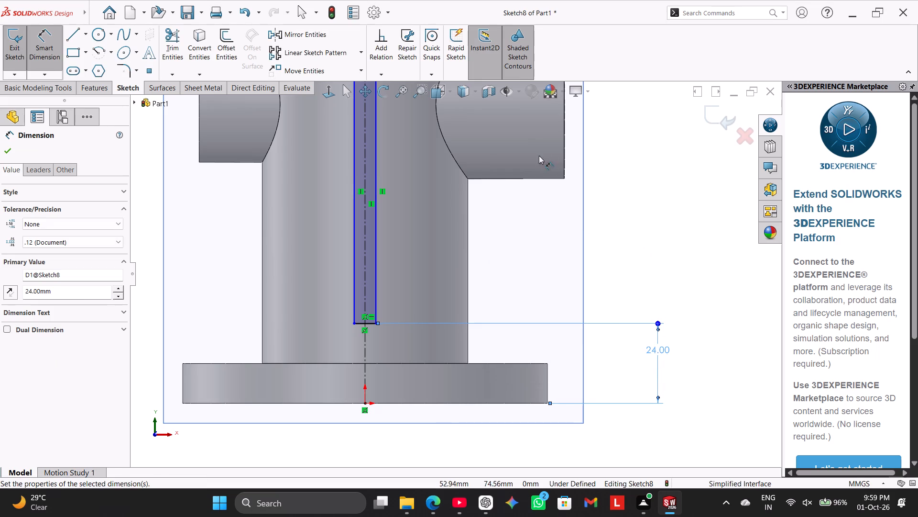
# Dimension the rectangle's long vertical side and set its height to 66+12+12, giving 90 mm.
pyautogui.scroll(2, 538, 156)
pyautogui.scroll(3, 486, 163)
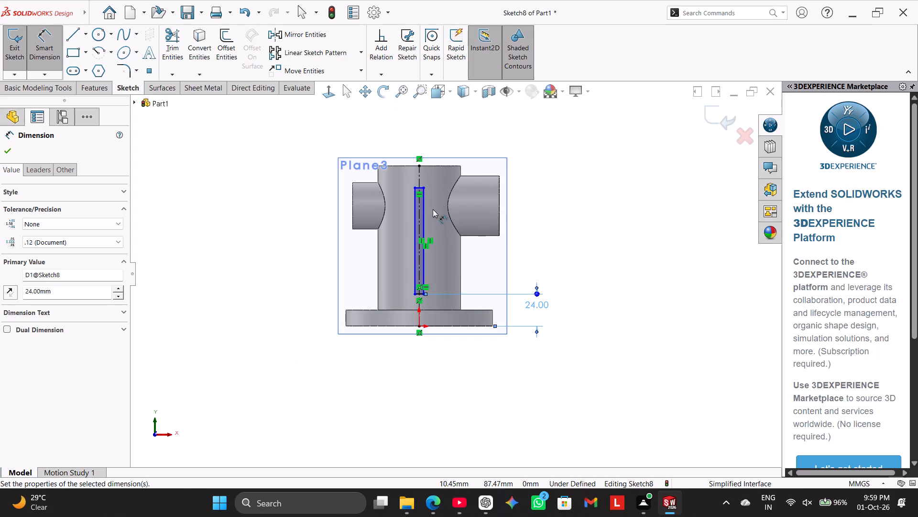
pyautogui.scroll(-4, 433, 209)
pyautogui.click(419, 261)
pyautogui.click(627, 282)
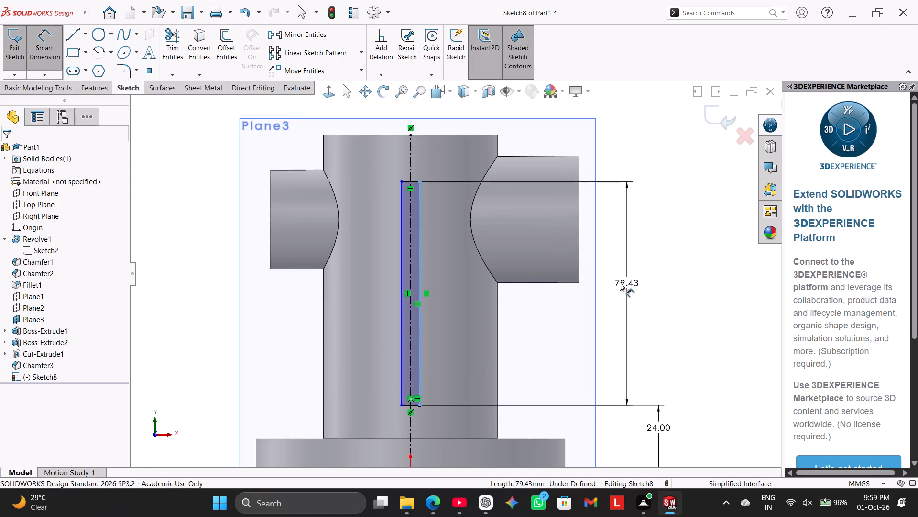
pyautogui.write('66+12+12')
pyautogui.press('Return')
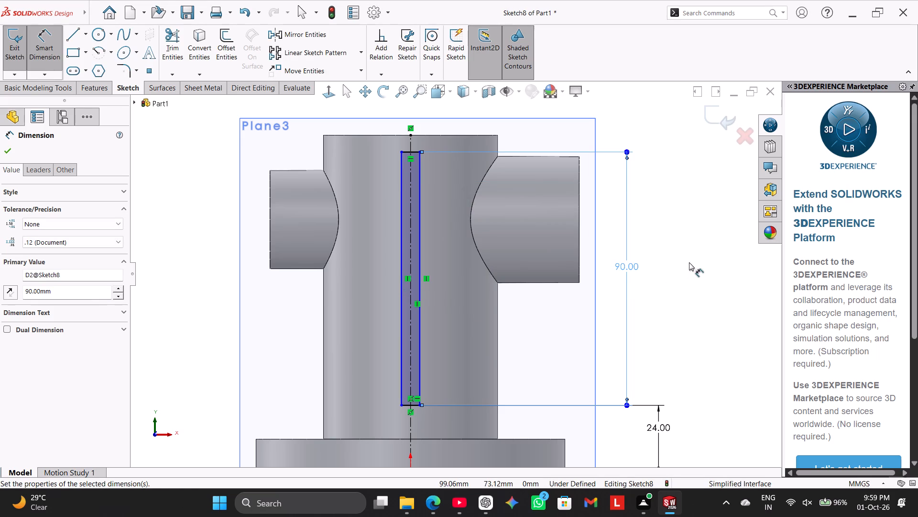
pyautogui.rightClick(683, 239)
pyautogui.click(708, 269)
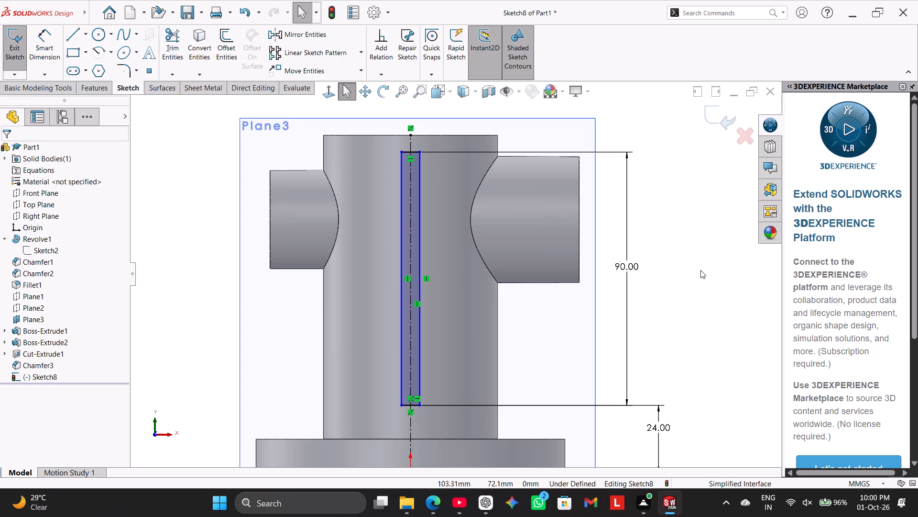
# Dimension the rectangle's top edge and set its width to 12 mm.
pyautogui.click(54, 37)
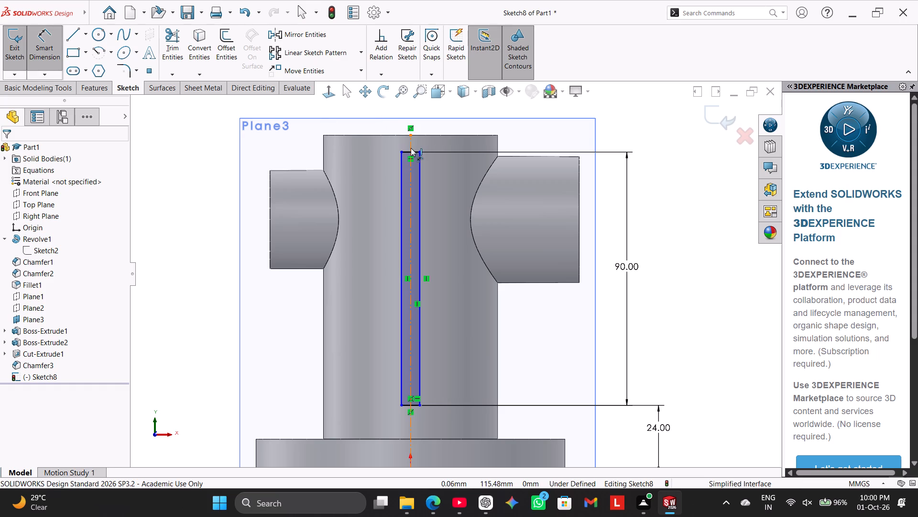
pyautogui.click(416, 152)
pyautogui.click(418, 110)
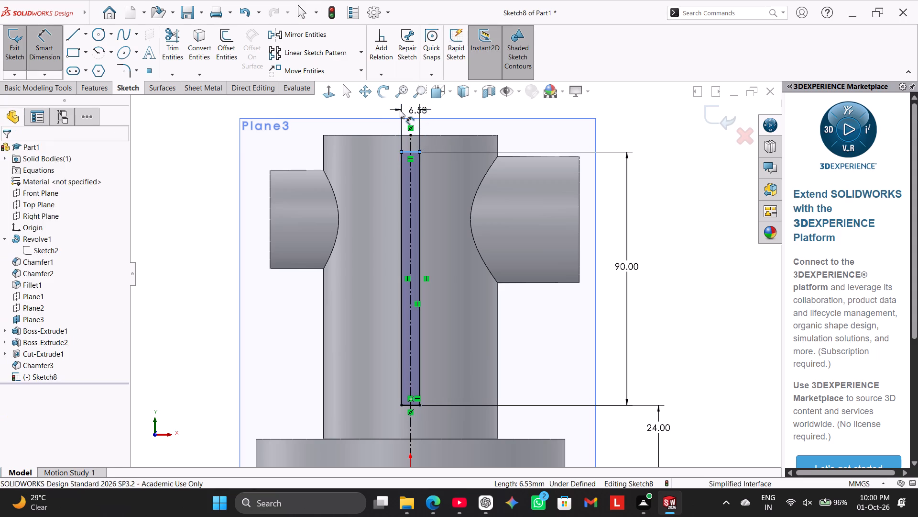
pyautogui.write('12')
pyautogui.press('Return')
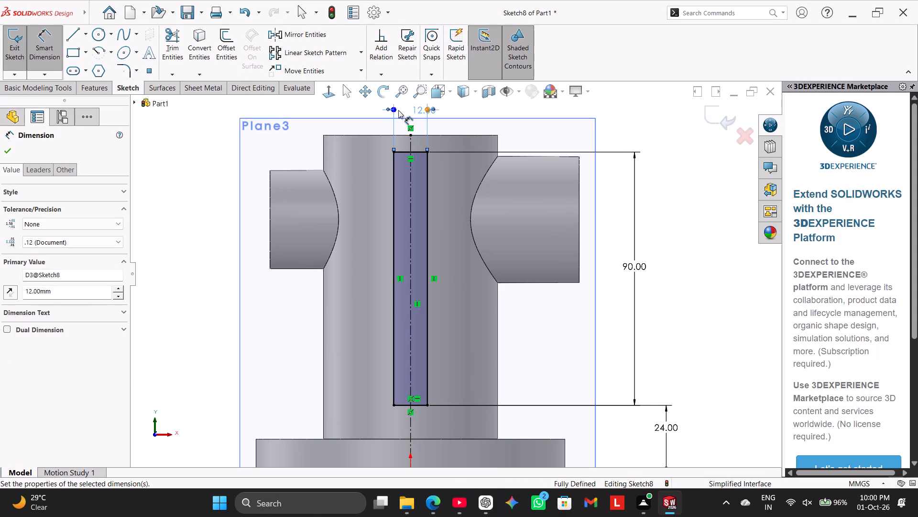
pyautogui.rightClick(189, 191)
pyautogui.click(211, 218)
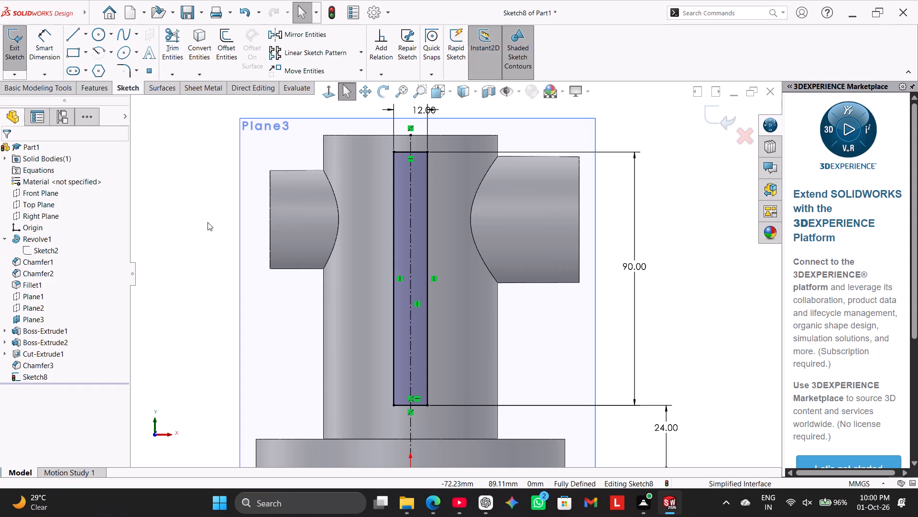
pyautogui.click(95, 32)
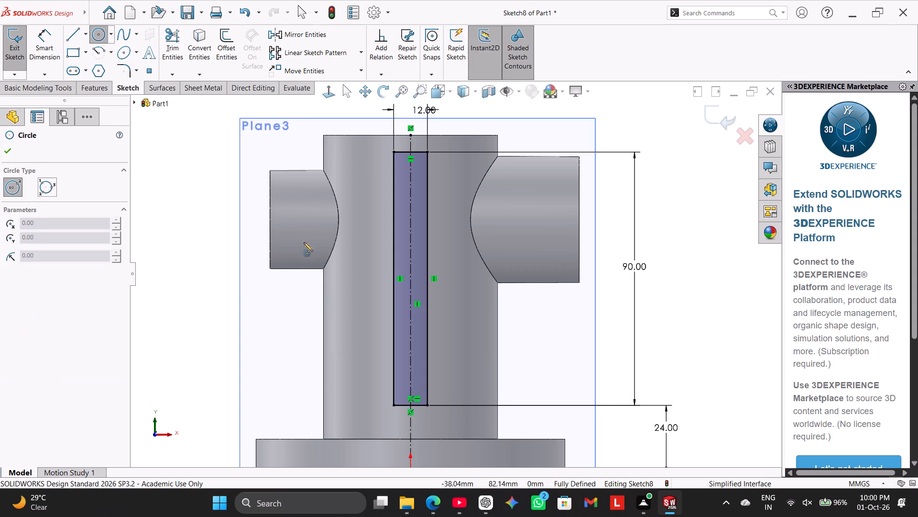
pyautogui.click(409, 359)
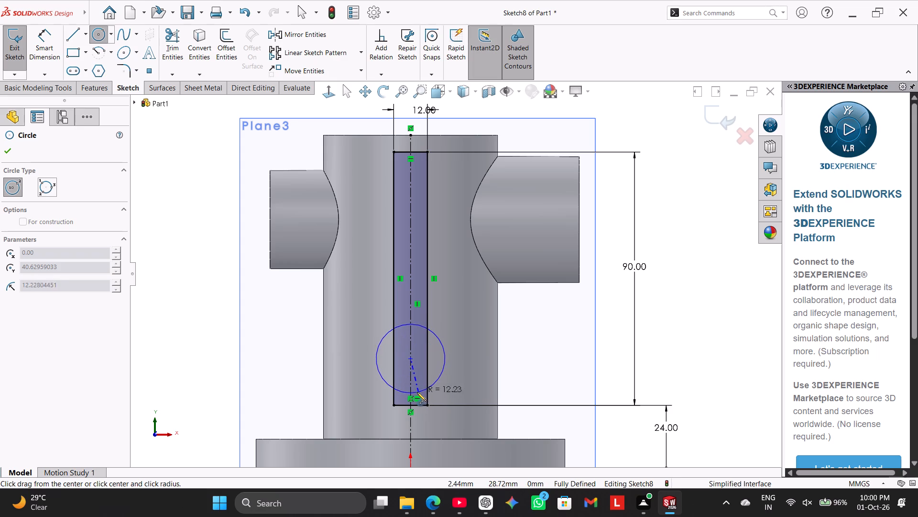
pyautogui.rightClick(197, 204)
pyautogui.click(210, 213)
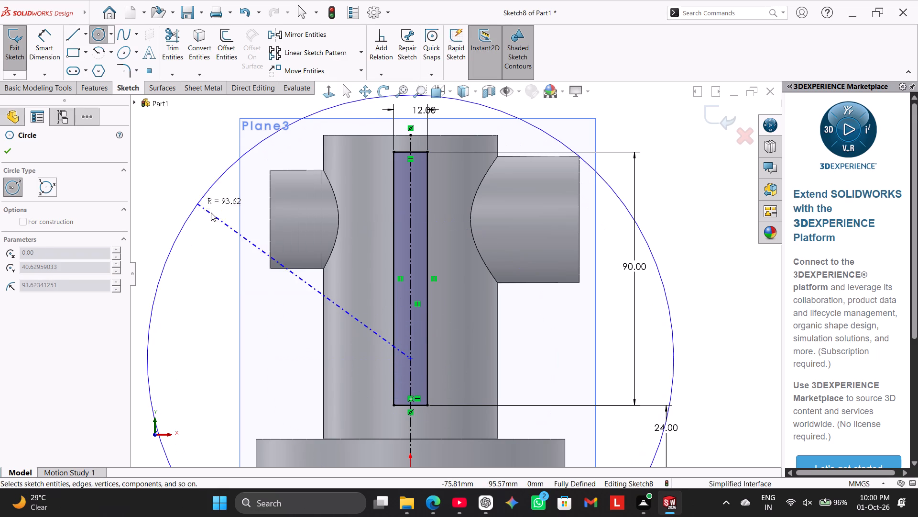
# Set the rectangle's width dimension to 24 mm.
pyautogui.doubleClick(410, 110)
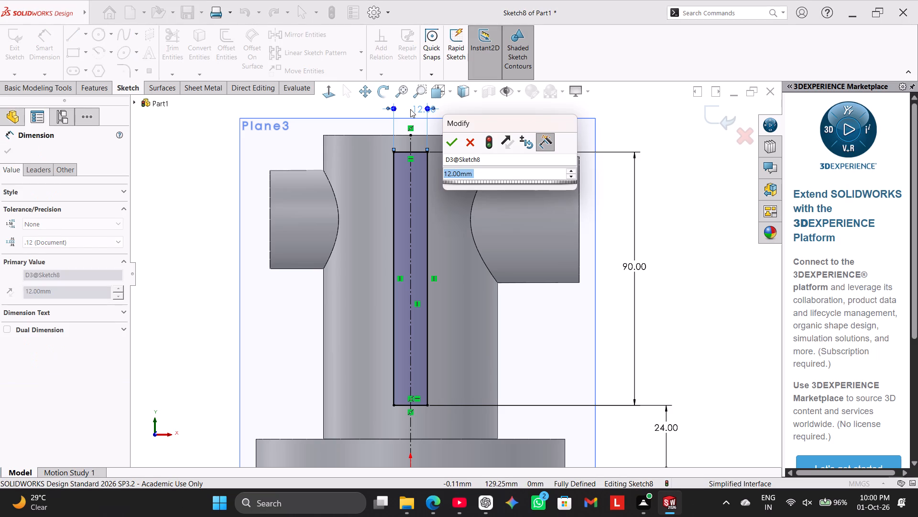
pyautogui.write('24')
pyautogui.press('Return')
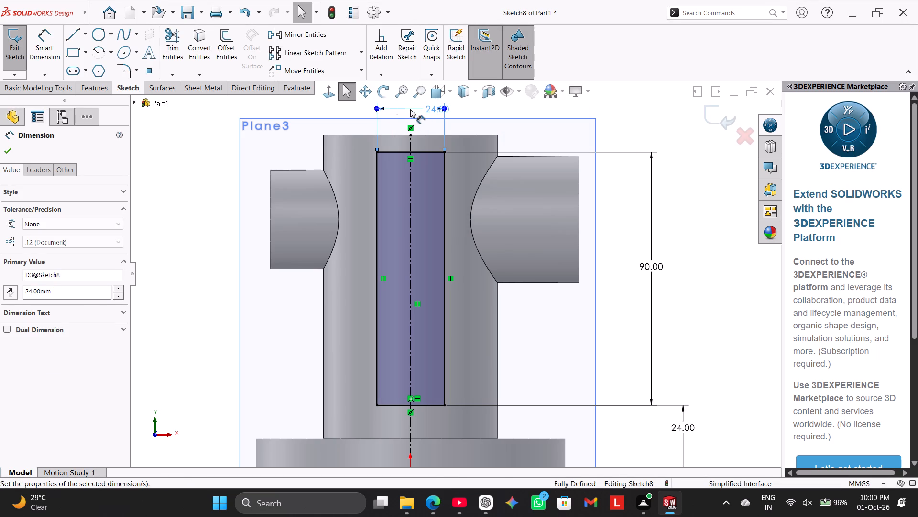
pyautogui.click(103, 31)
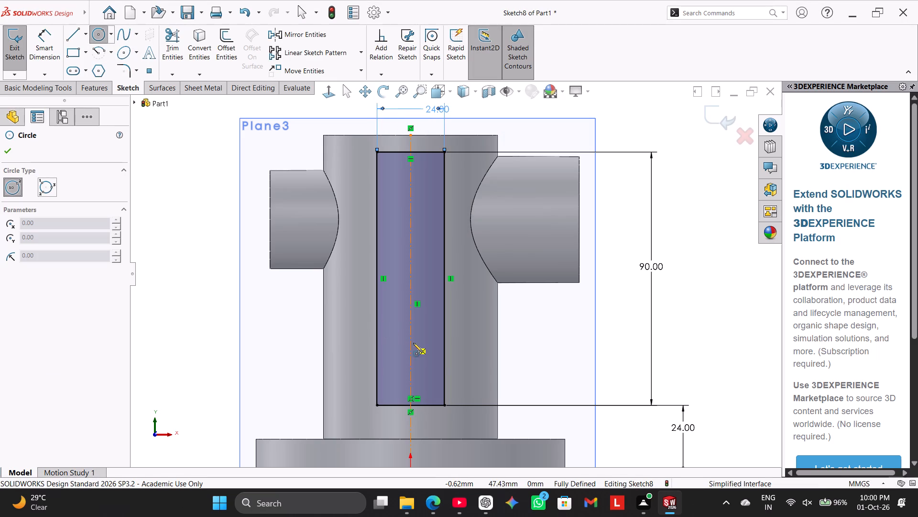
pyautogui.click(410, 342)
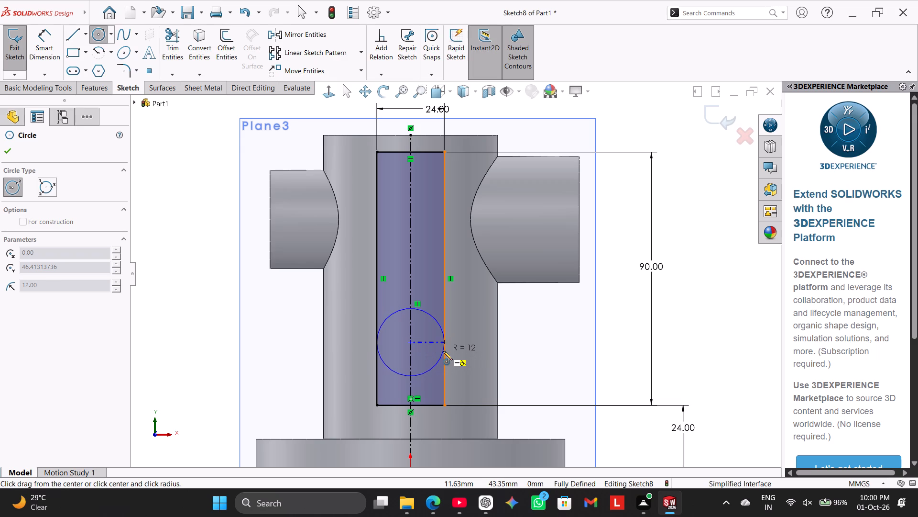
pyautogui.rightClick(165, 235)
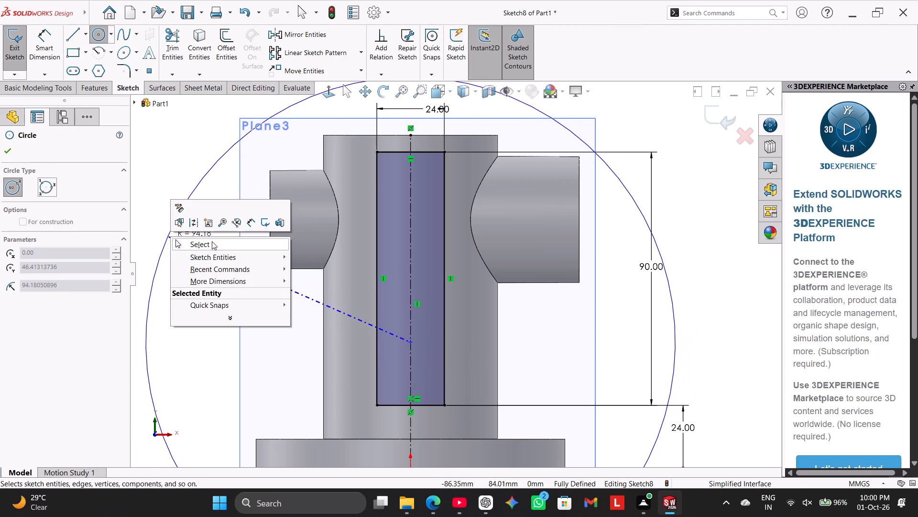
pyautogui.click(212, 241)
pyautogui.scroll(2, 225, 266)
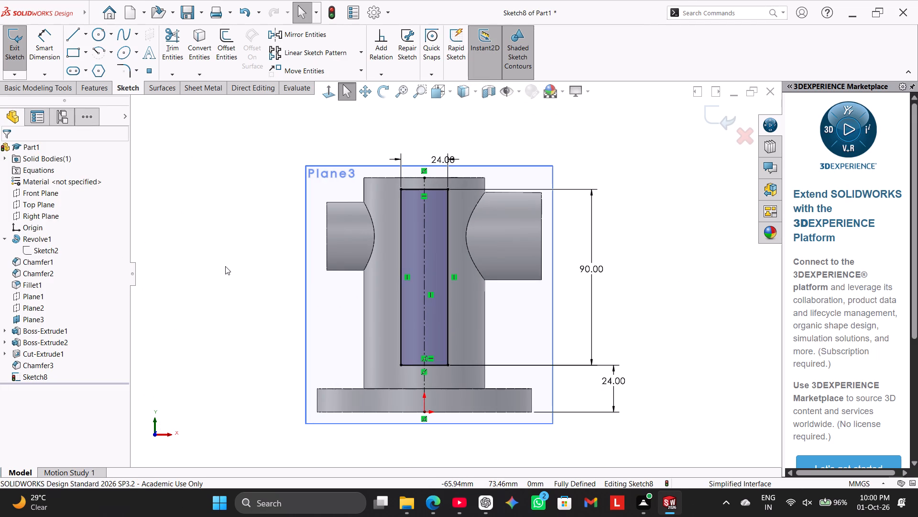
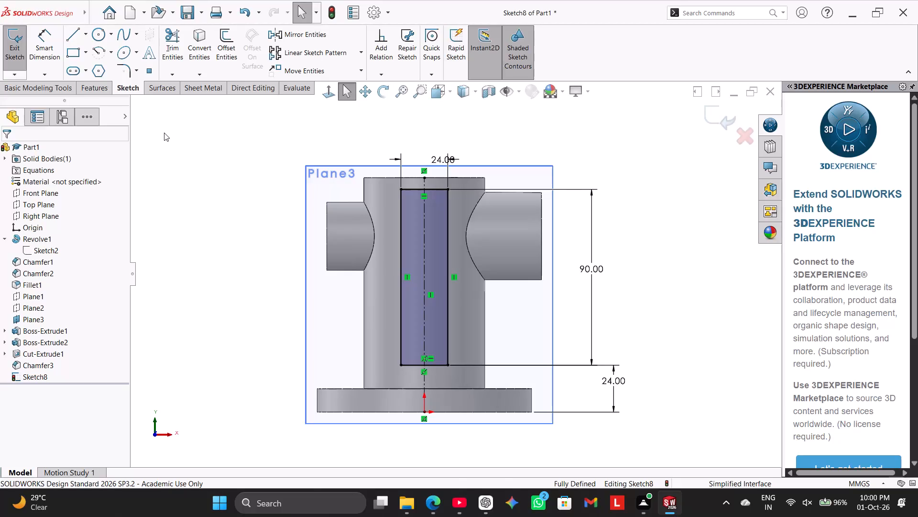
# Extrude the rectangle on Plane3 in the reversed direction toward the cylinder, using the Up To Next end condition.
pyautogui.click(89, 87)
pyautogui.click(33, 43)
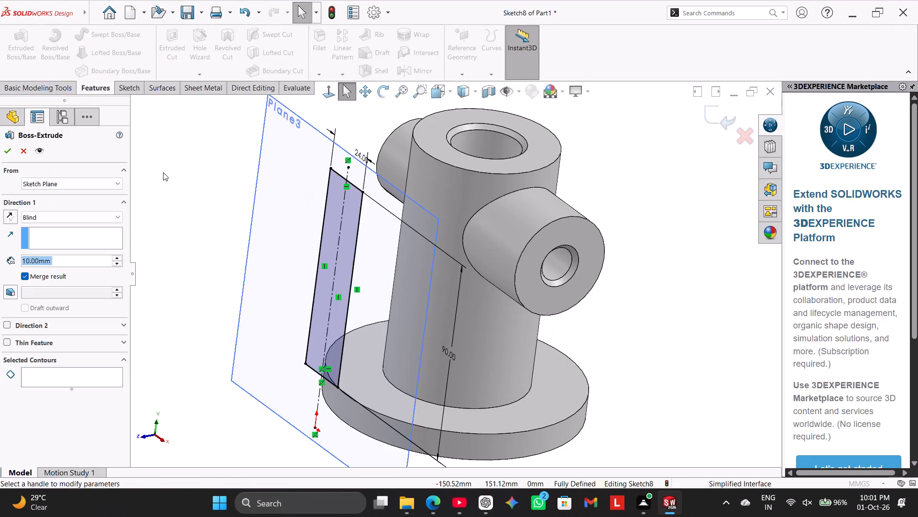
pyautogui.click(10, 213)
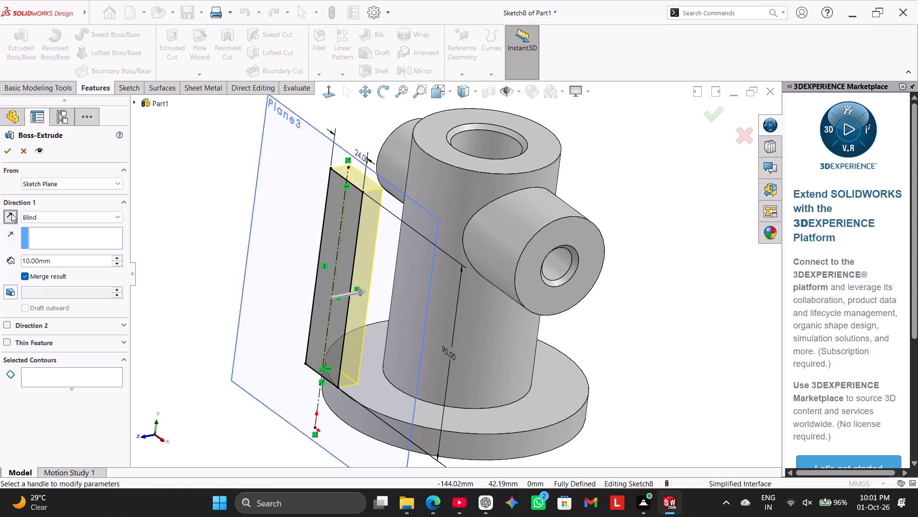
pyautogui.click(32, 215)
pyautogui.click(51, 241)
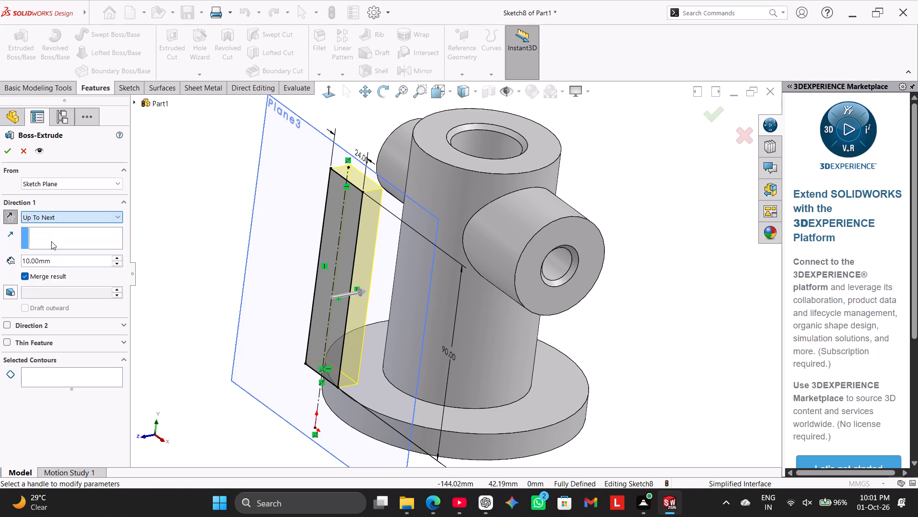
pyautogui.click(9, 152)
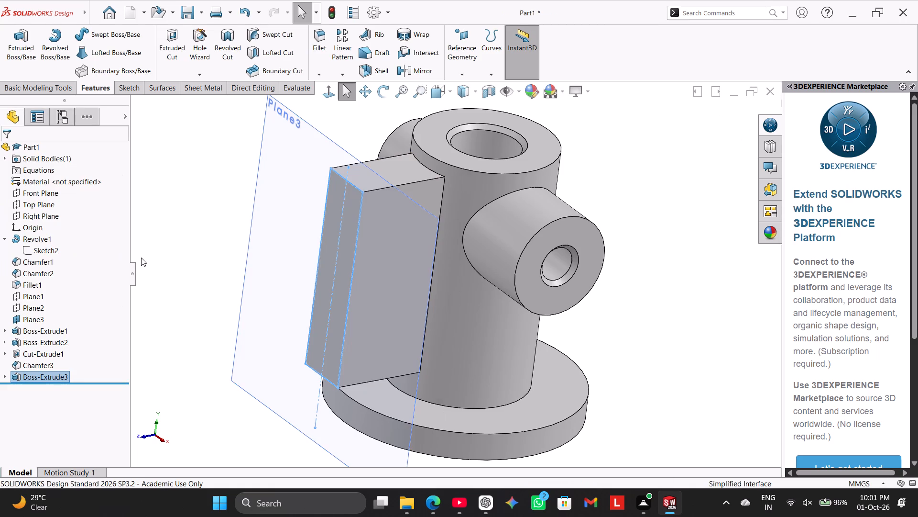
pyautogui.click(141, 258)
# Hide Plane3.
pyautogui.rightClick(274, 167)
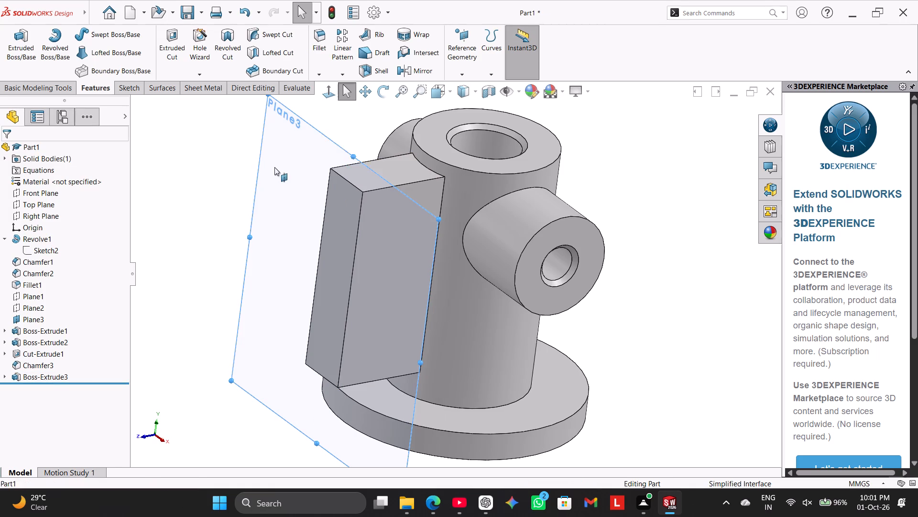
pyautogui.click(315, 150)
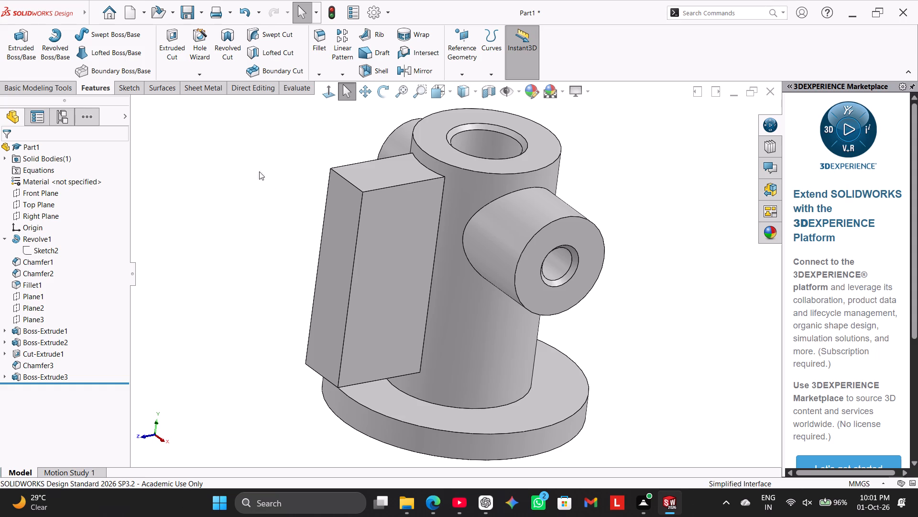
# Round the top of the rectangular pad with a full round fillet, using its top face as centre and both long side faces.
pyautogui.click(324, 73)
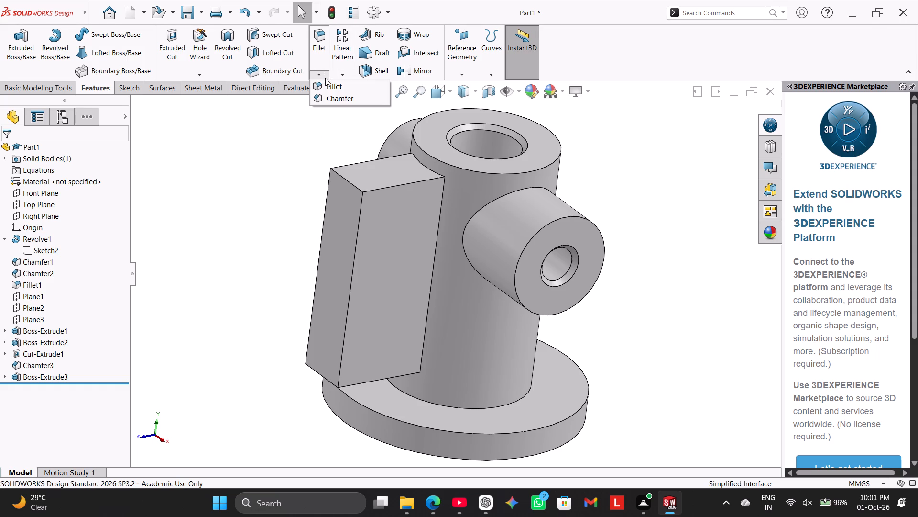
pyautogui.click(328, 86)
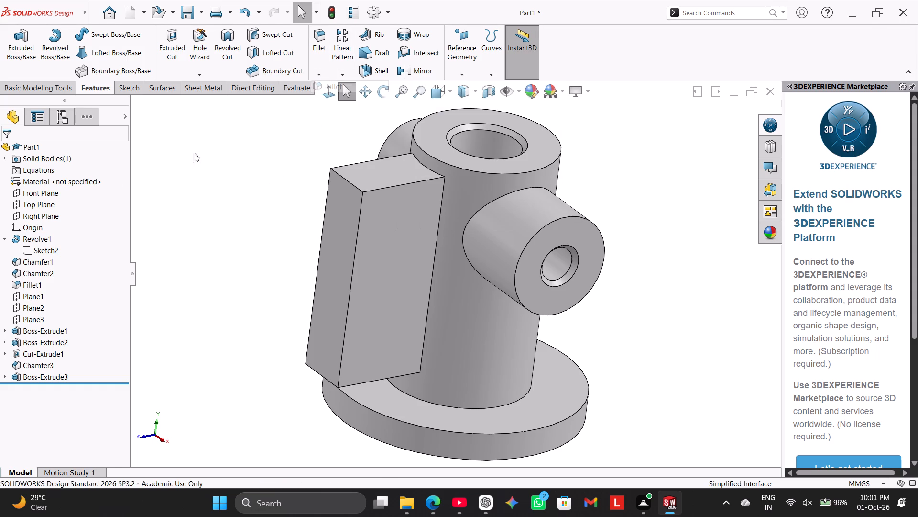
pyautogui.click(77, 202)
pyautogui.click(420, 198)
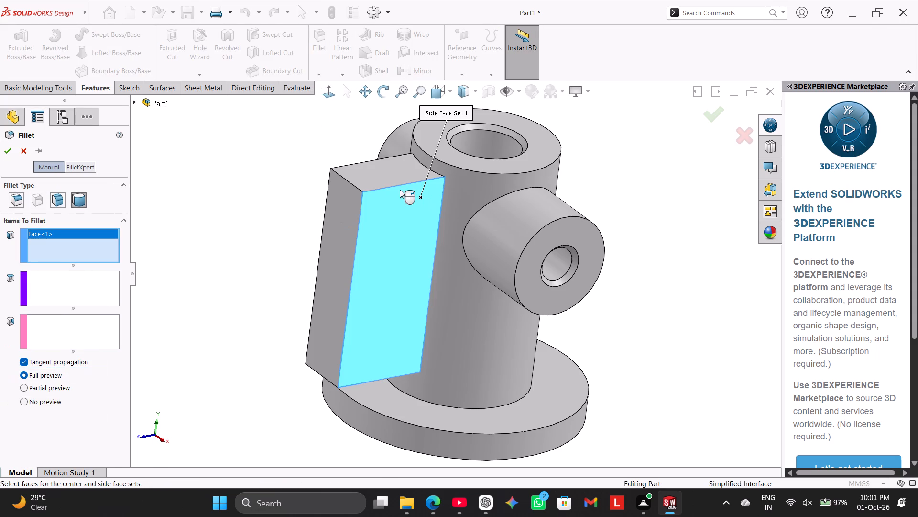
pyautogui.click(70, 297)
pyautogui.click(400, 170)
pyautogui.moveTo(249, 172); pyautogui.dragTo(283, 230, button='middle')
pyautogui.click(60, 336)
pyautogui.scroll(-1, 382, 218)
pyautogui.moveTo(383, 220); pyautogui.dragTo(418, 254, button='middle')
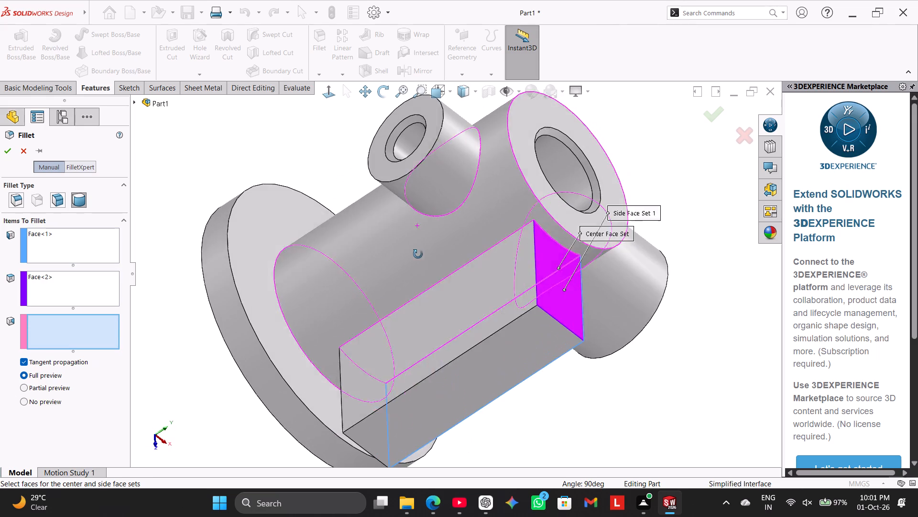
pyautogui.moveTo(418, 254); pyautogui.dragTo(421, 258, button='middle')
pyautogui.click(465, 302)
pyautogui.moveTo(351, 329); pyautogui.dragTo(277, 279, button='middle')
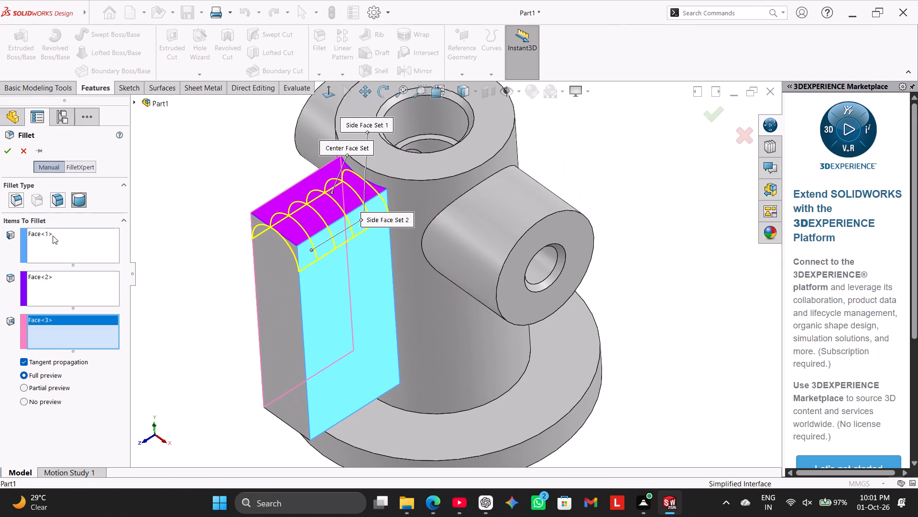
pyautogui.click(8, 149)
pyautogui.click(174, 303)
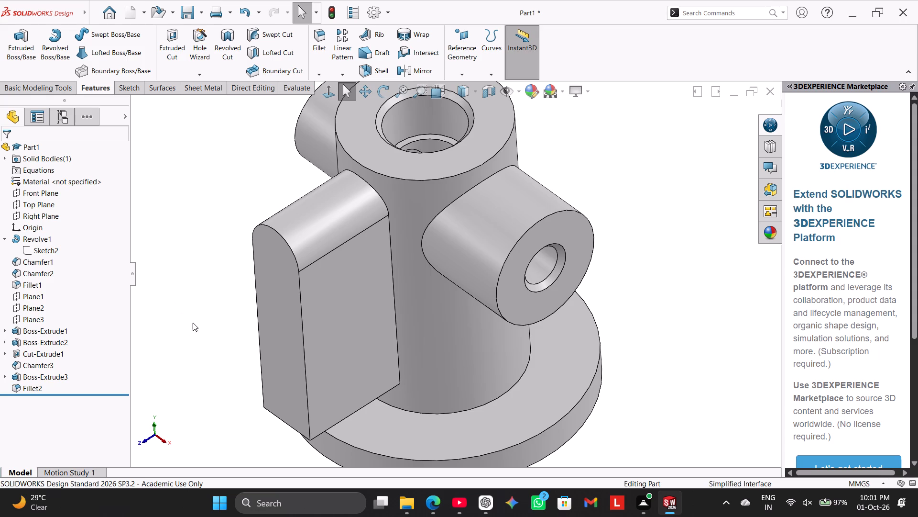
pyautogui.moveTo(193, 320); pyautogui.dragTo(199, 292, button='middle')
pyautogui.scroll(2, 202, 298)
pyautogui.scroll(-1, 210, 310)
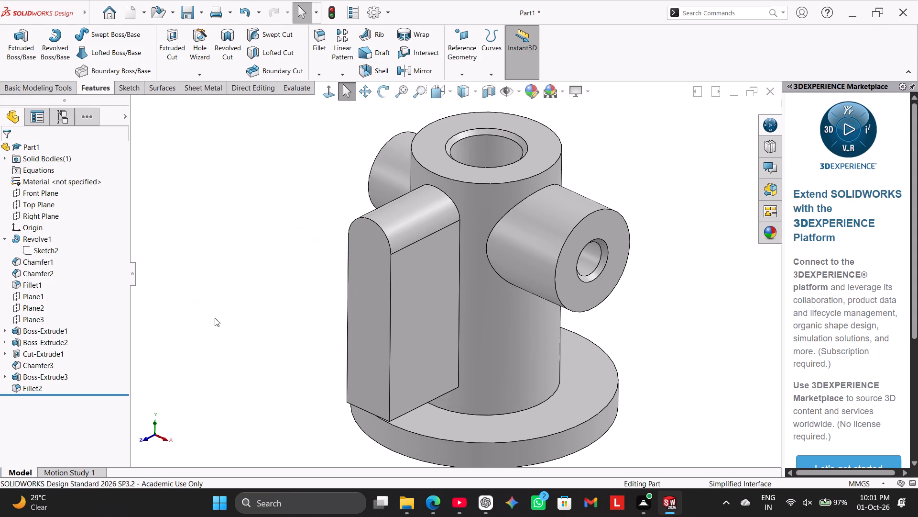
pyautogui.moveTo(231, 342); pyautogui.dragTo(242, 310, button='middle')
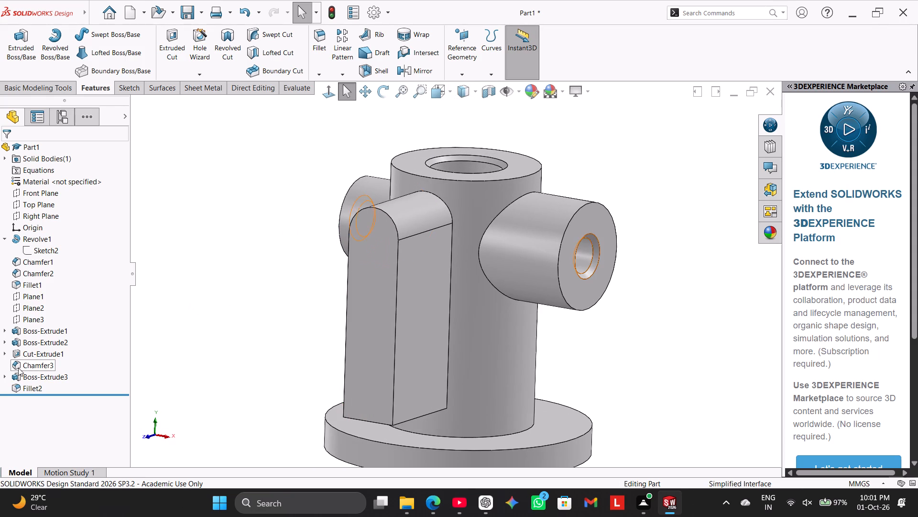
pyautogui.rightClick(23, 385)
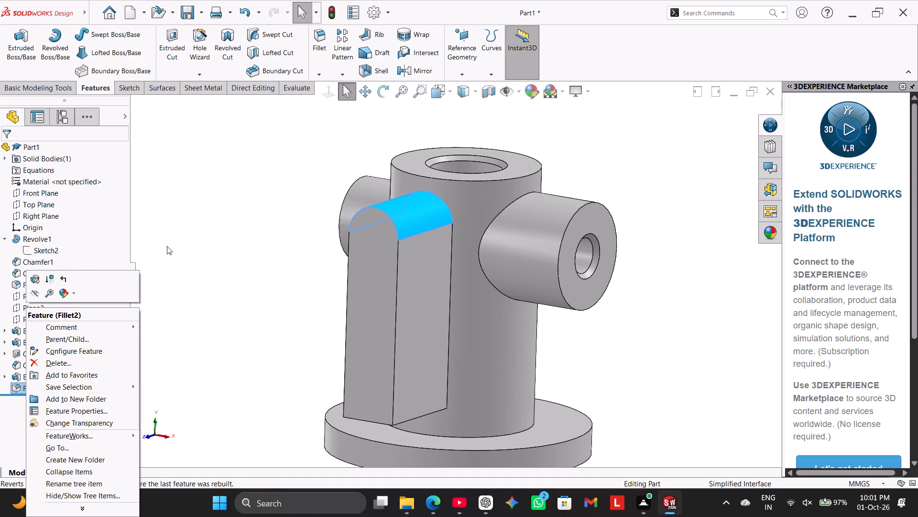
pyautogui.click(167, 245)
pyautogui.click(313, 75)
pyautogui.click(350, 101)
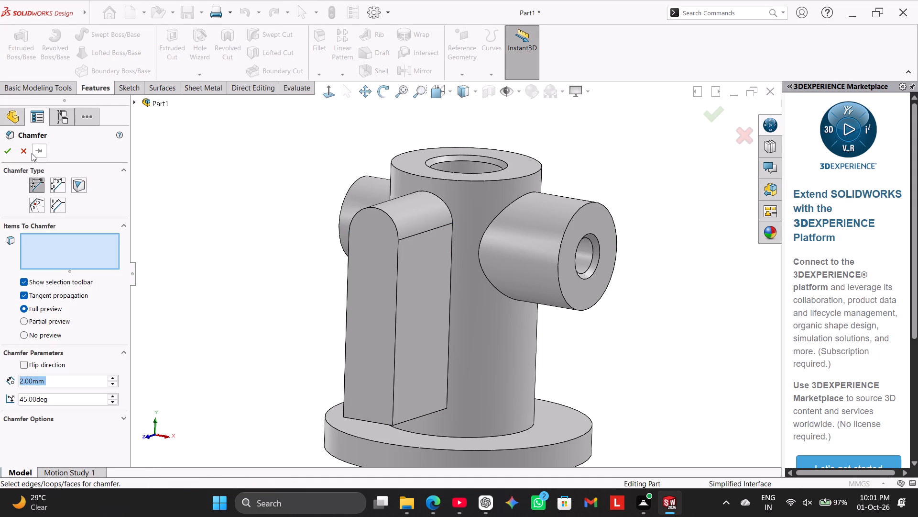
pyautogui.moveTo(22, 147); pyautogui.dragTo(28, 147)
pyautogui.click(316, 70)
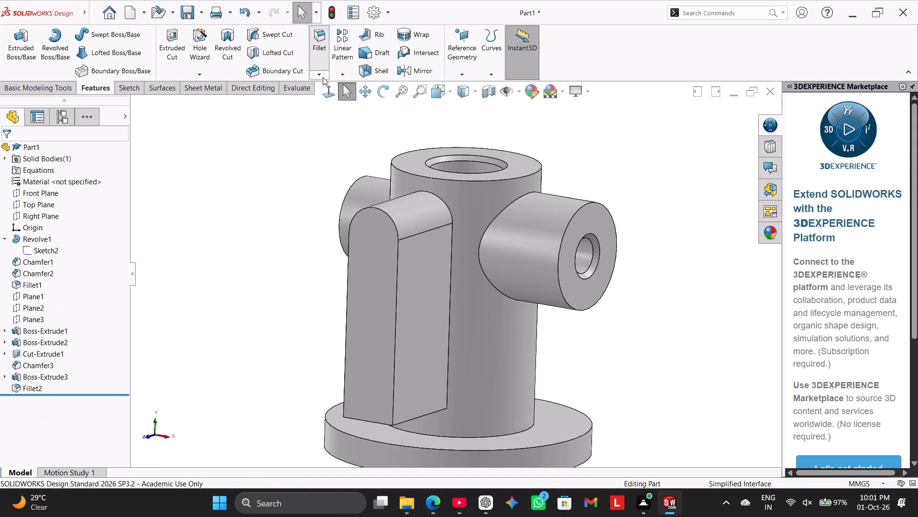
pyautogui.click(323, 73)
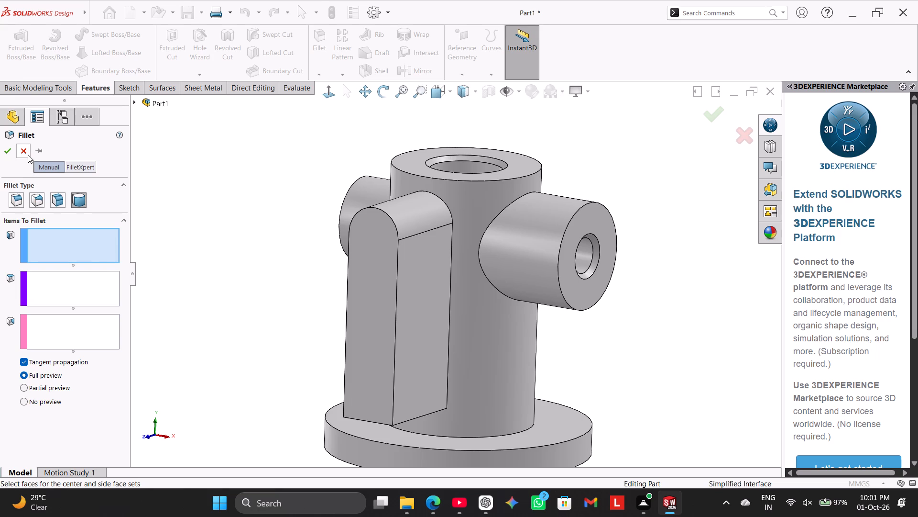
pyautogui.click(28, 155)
# Round the underside of the rectangular pad with a full round fillet, using its bottom face as centre and both long side faces.
pyautogui.click(322, 42)
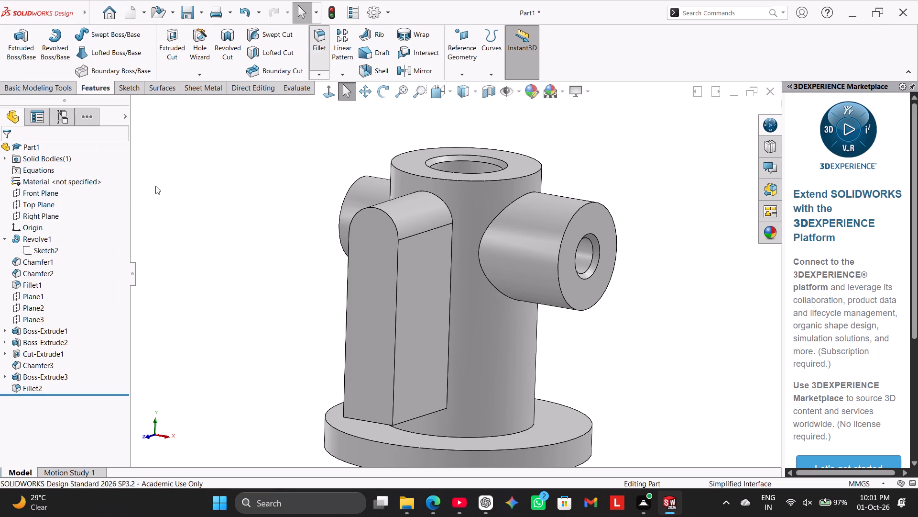
pyautogui.click(72, 202)
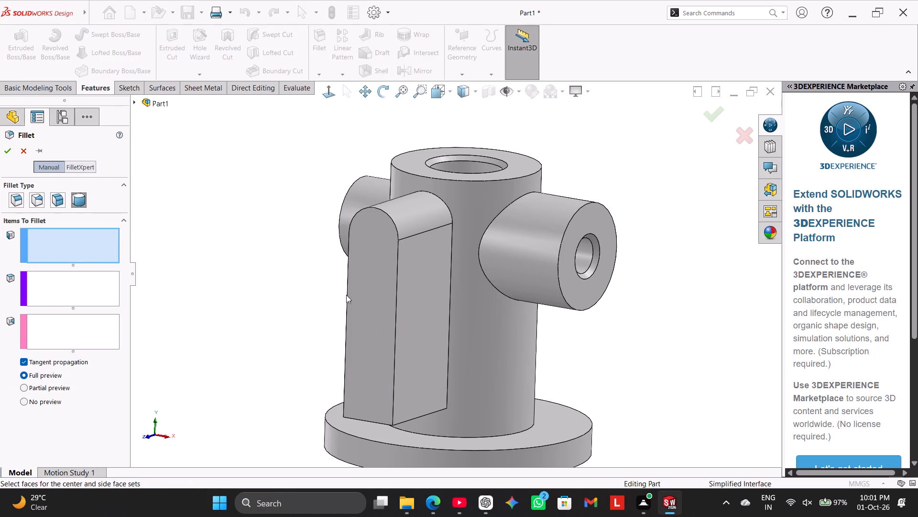
pyautogui.moveTo(297, 352); pyautogui.dragTo(307, 202, button='middle')
pyautogui.click(436, 217)
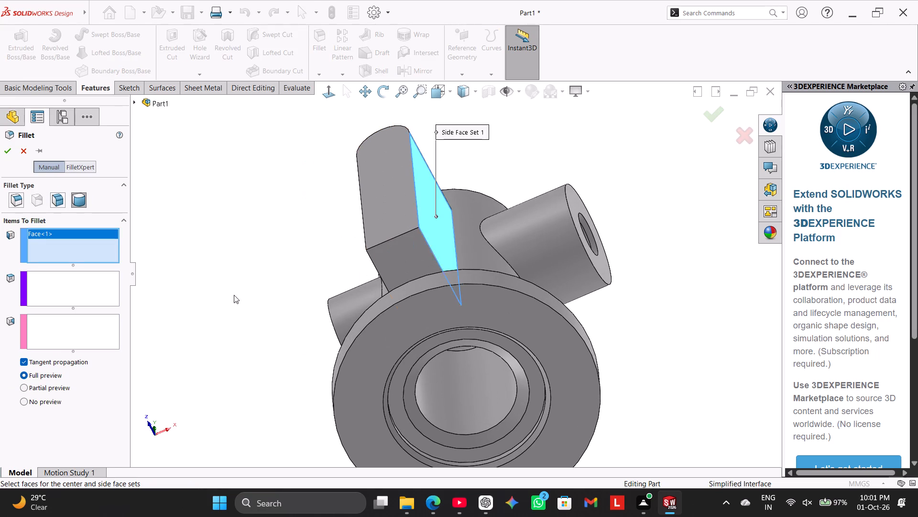
pyautogui.moveTo(234, 295); pyautogui.dragTo(258, 310, button='middle')
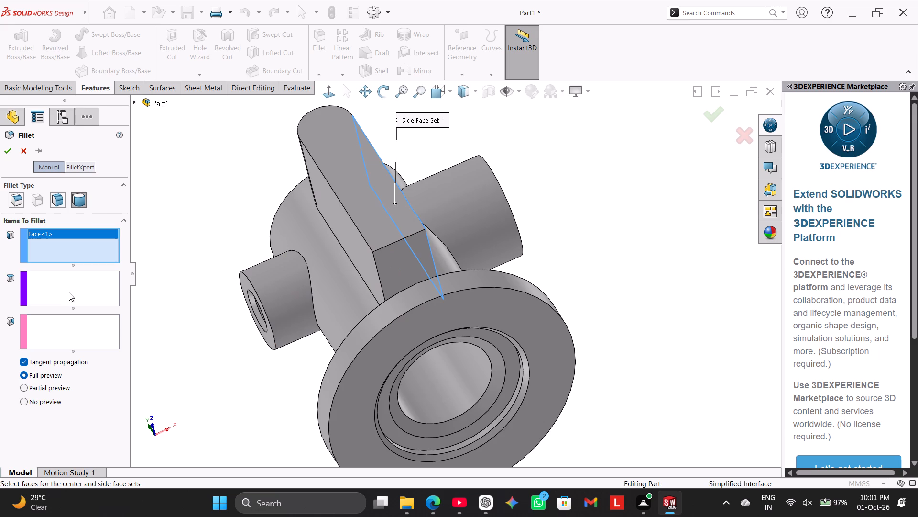
pyautogui.click(66, 292)
pyautogui.click(386, 260)
pyautogui.click(86, 331)
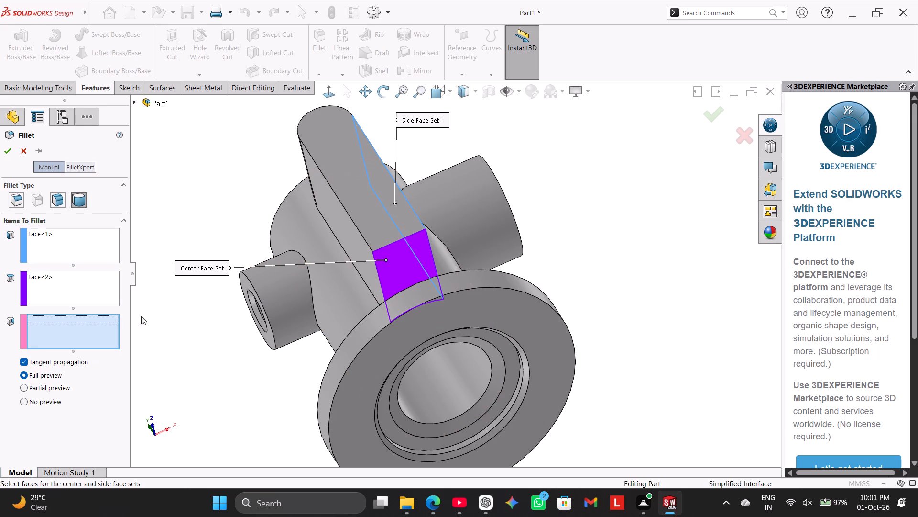
pyautogui.click(339, 217)
pyautogui.moveTo(252, 192); pyautogui.dragTo(263, 304, button='middle')
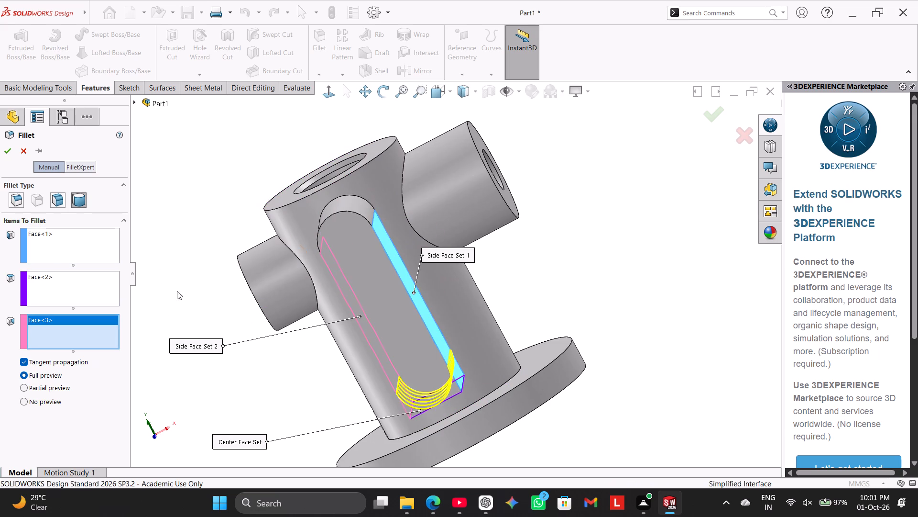
pyautogui.click(8, 154)
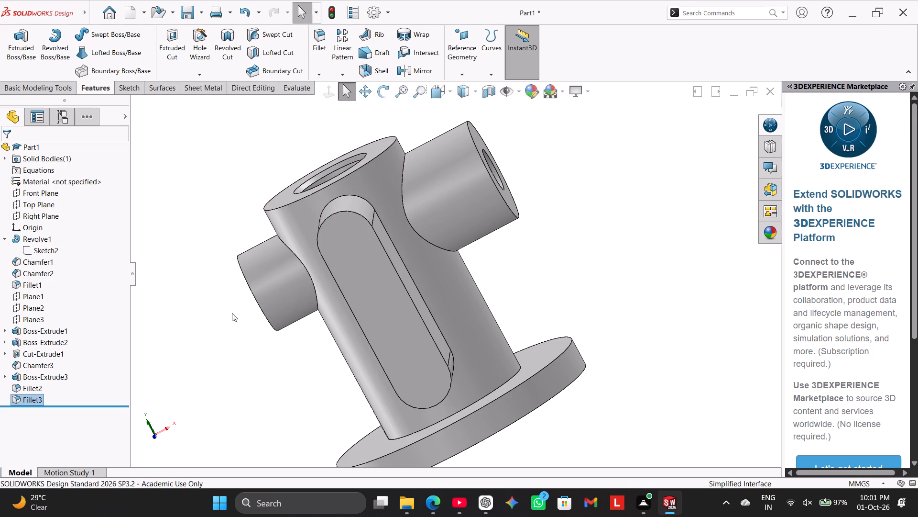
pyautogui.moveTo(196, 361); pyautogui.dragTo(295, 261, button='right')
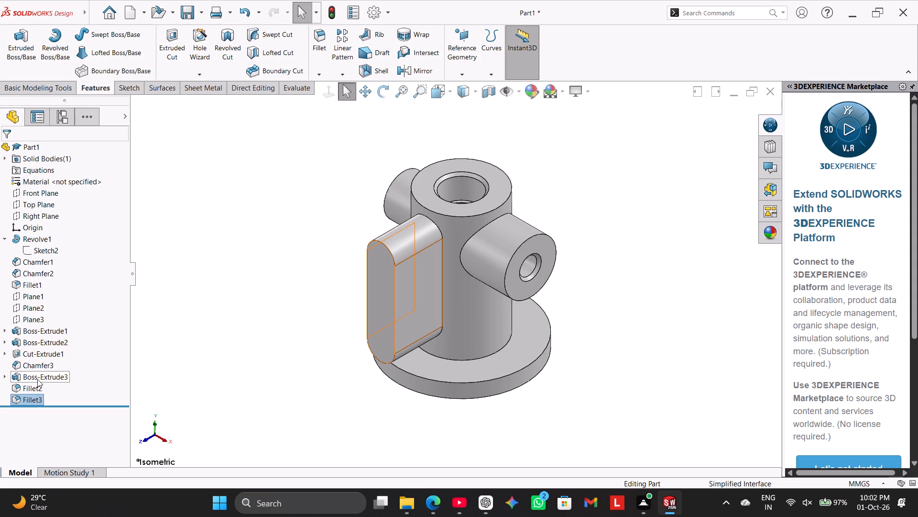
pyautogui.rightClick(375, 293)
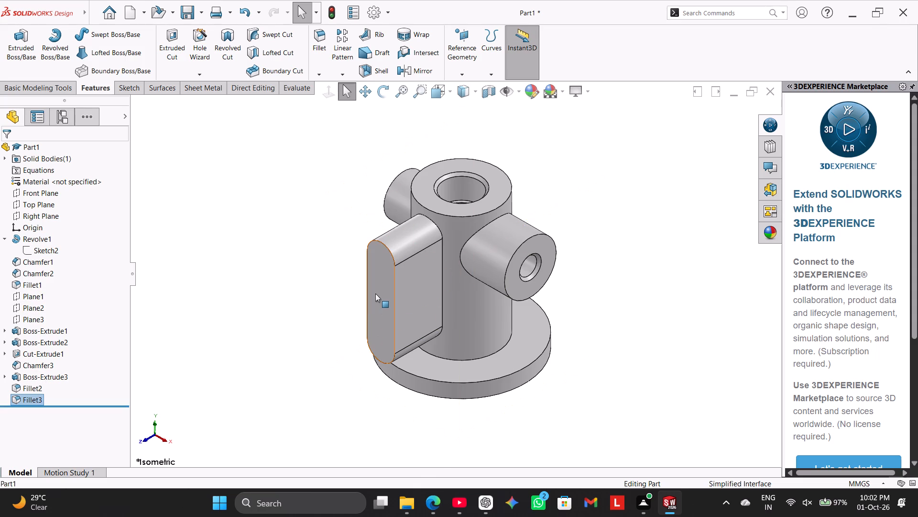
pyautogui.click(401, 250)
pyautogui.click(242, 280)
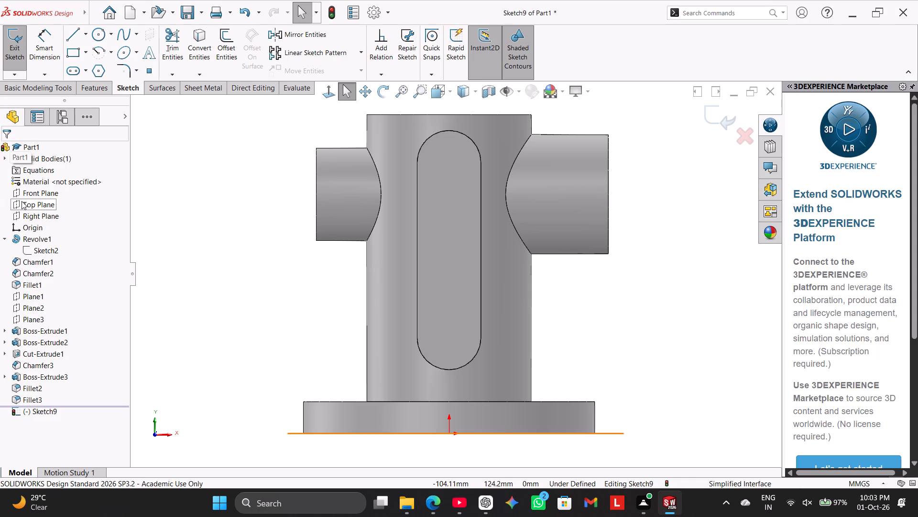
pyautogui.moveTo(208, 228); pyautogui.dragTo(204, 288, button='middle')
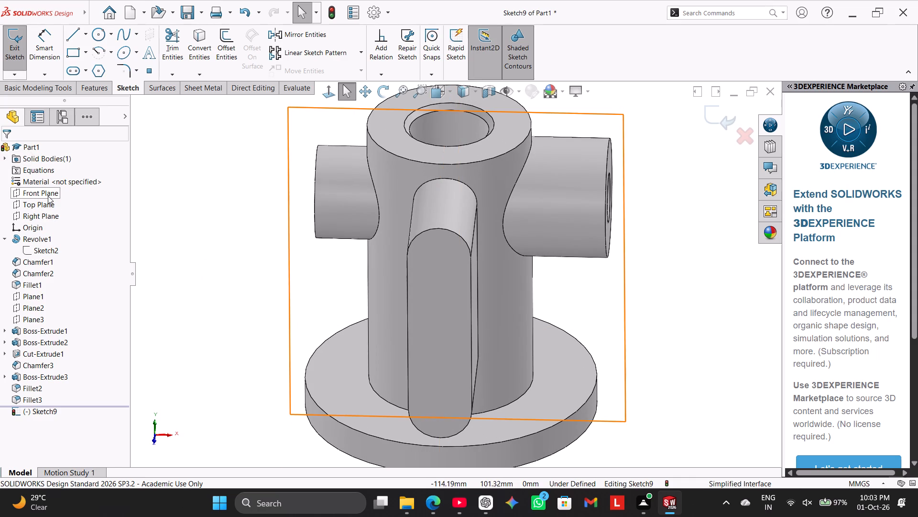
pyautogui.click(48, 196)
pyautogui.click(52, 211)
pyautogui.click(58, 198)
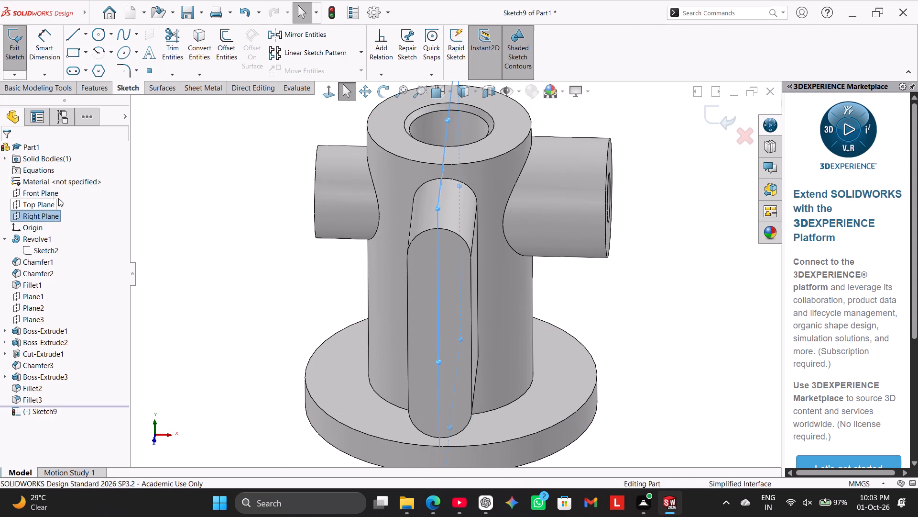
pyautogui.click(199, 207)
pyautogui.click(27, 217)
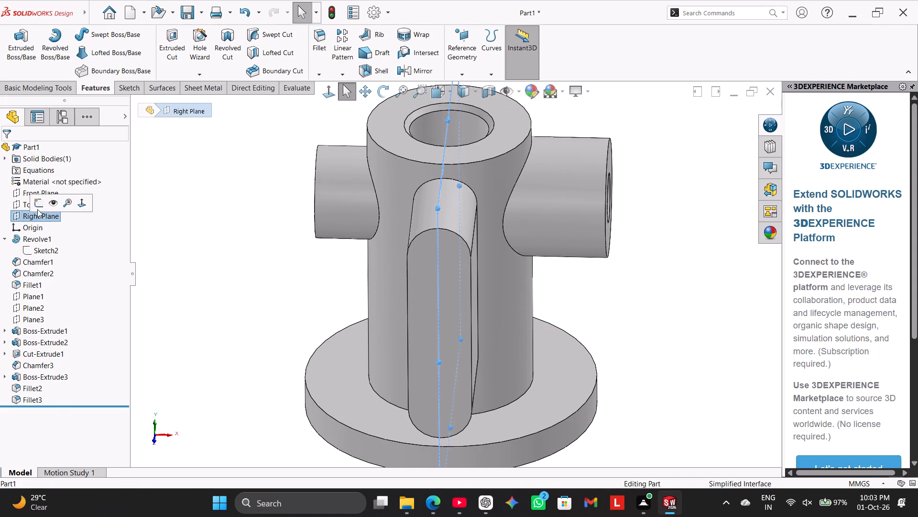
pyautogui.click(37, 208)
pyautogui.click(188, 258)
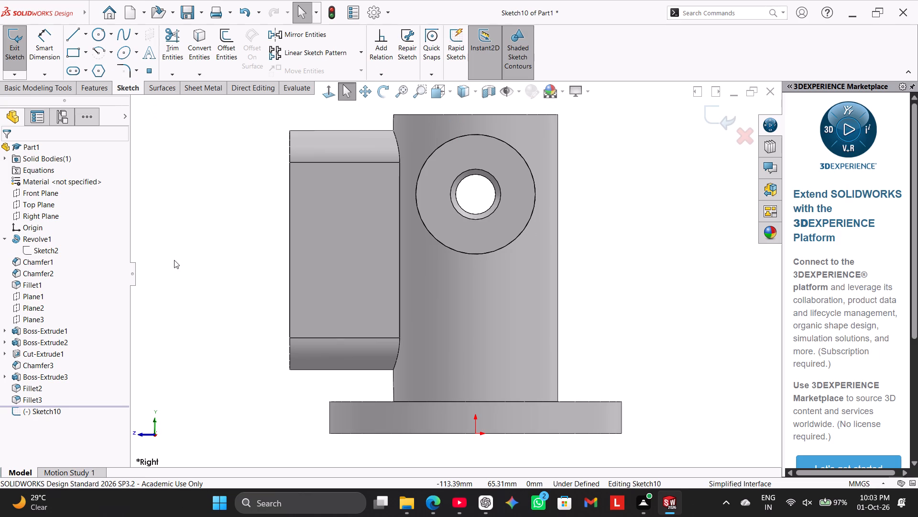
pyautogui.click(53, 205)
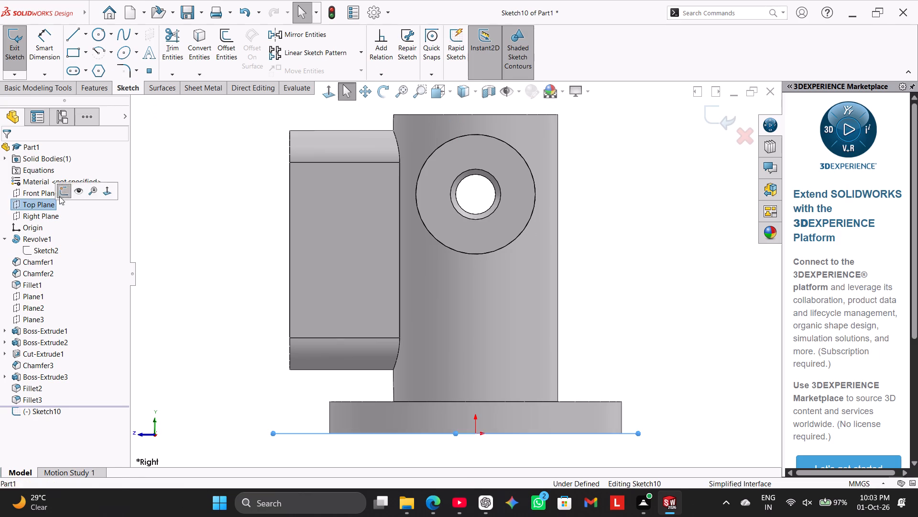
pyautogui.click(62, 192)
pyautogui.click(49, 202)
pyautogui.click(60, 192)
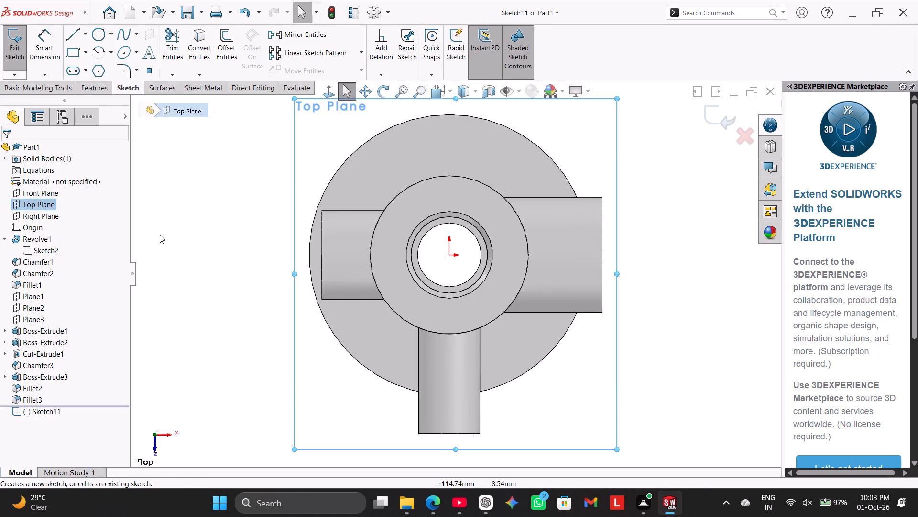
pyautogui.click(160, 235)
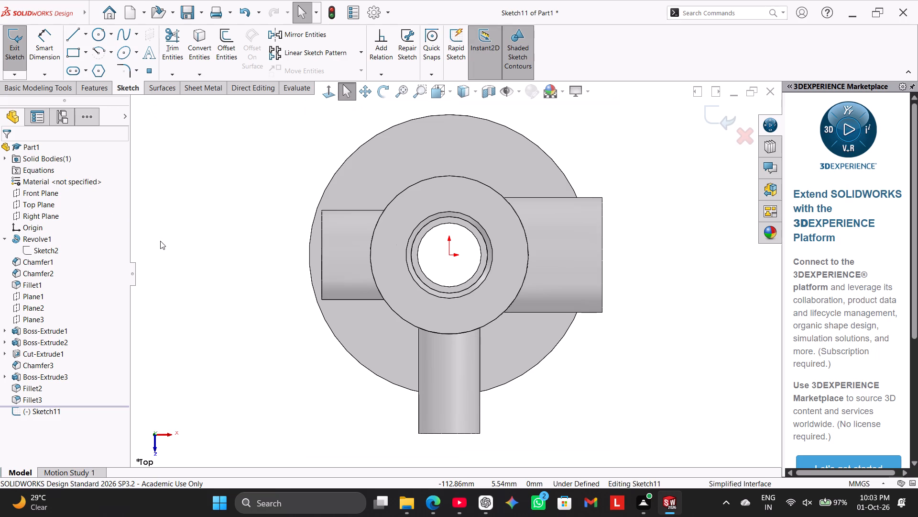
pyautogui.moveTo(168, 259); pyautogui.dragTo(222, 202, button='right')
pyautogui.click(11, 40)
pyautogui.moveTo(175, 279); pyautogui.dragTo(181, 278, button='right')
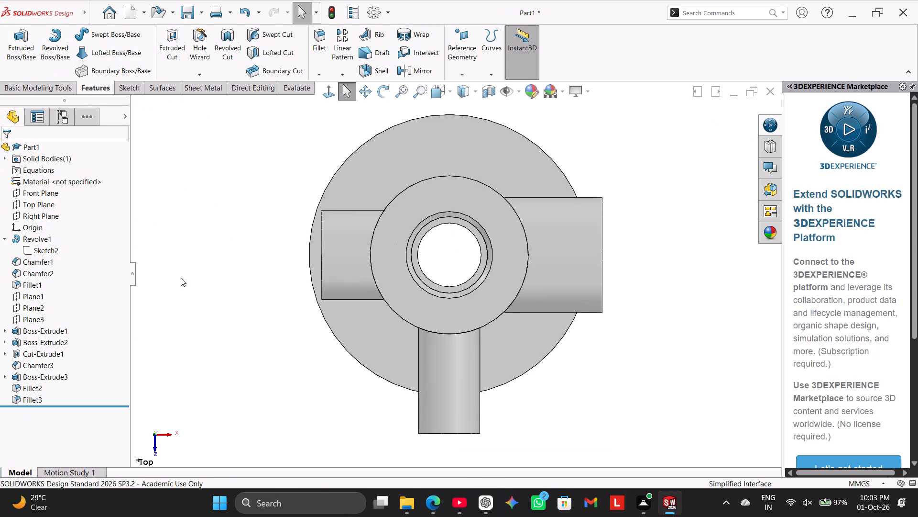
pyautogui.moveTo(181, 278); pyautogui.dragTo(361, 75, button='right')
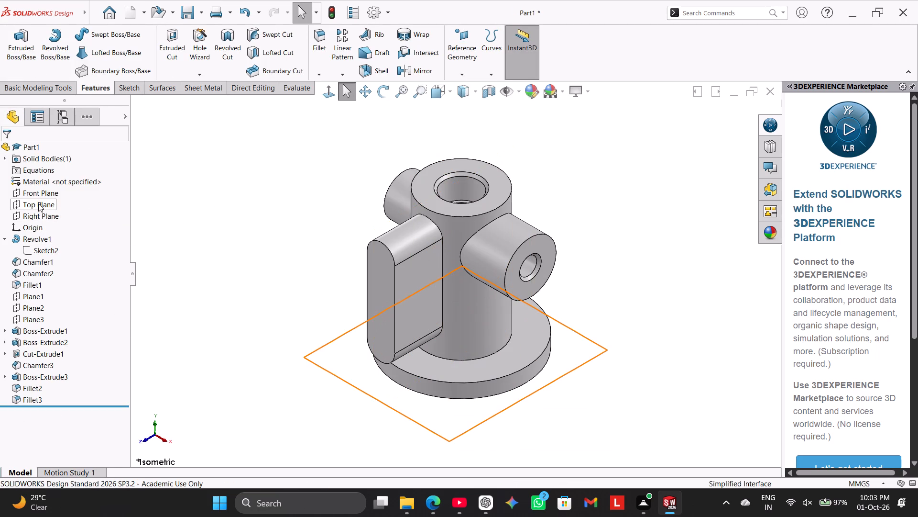
# On a new Top Plane sketch, draw a construction circle of about 46.5 mm radius centred on the origin.
pyautogui.click(38, 203)
pyautogui.click(46, 190)
pyautogui.click(47, 204)
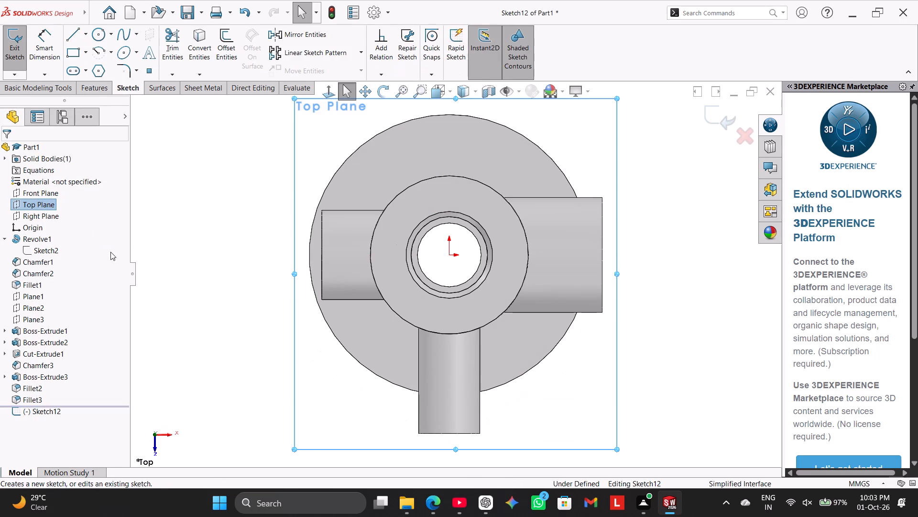
pyautogui.click(110, 252)
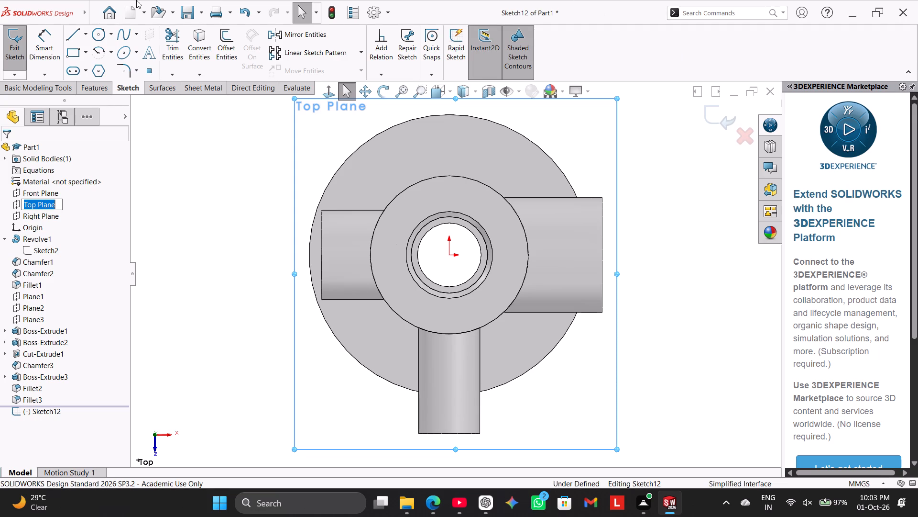
pyautogui.moveTo(254, 226); pyautogui.dragTo(245, 216)
pyautogui.click(101, 32)
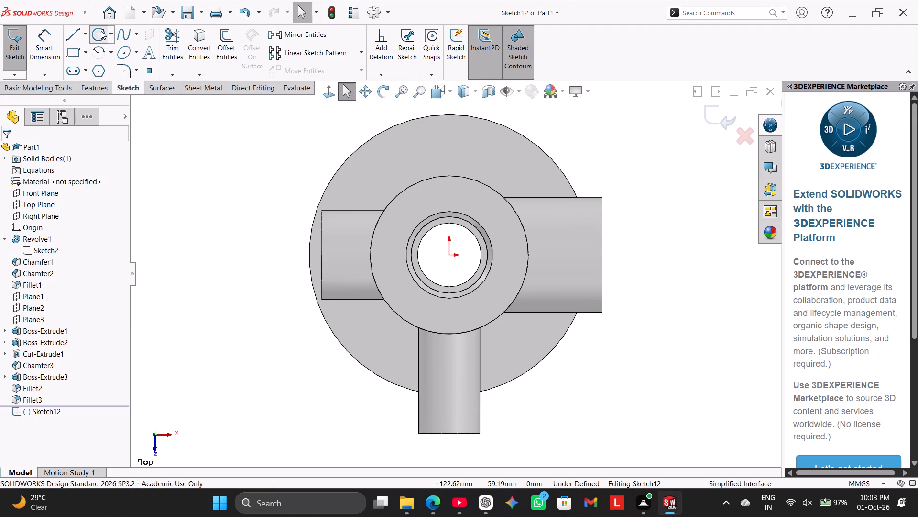
pyautogui.click(448, 254)
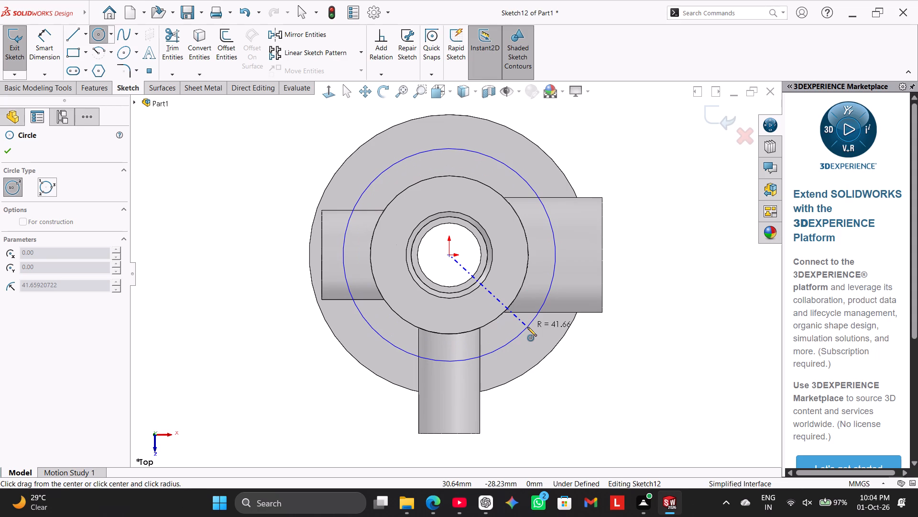
pyautogui.click(535, 337)
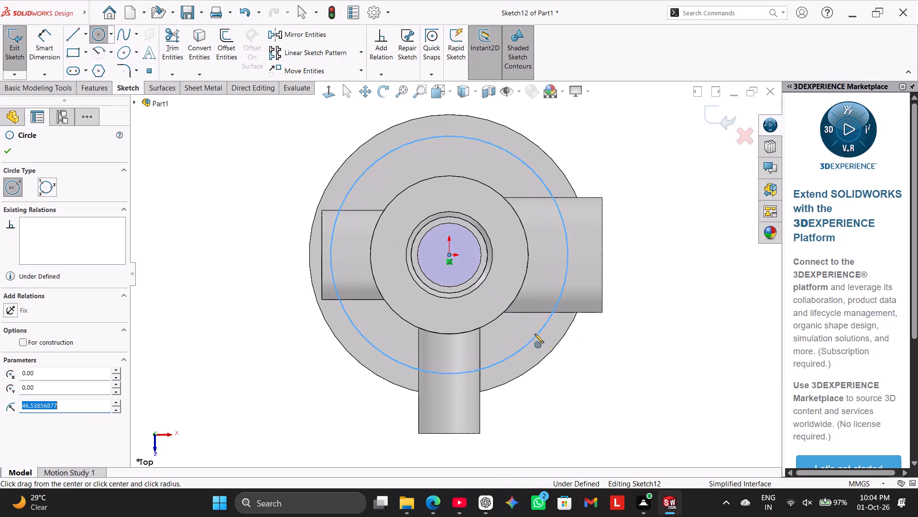
pyautogui.rightClick(283, 215)
pyautogui.click(296, 222)
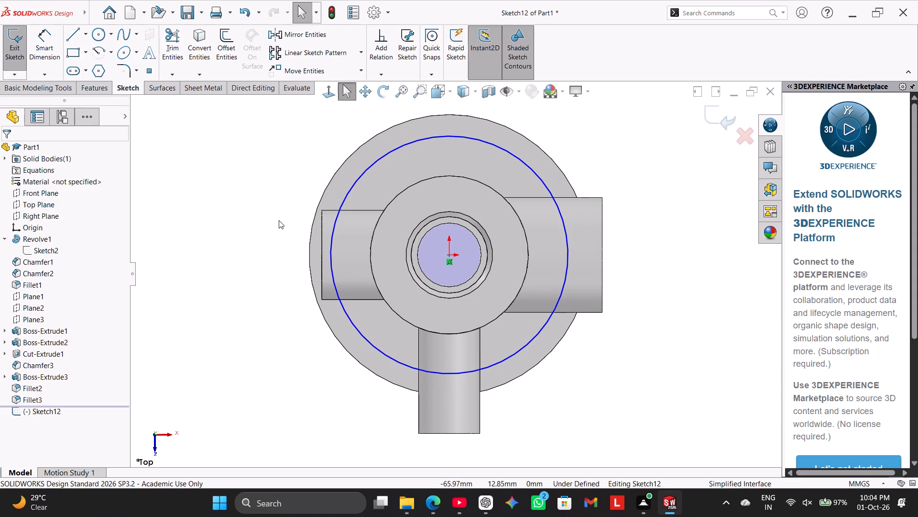
pyautogui.rightClick(364, 174)
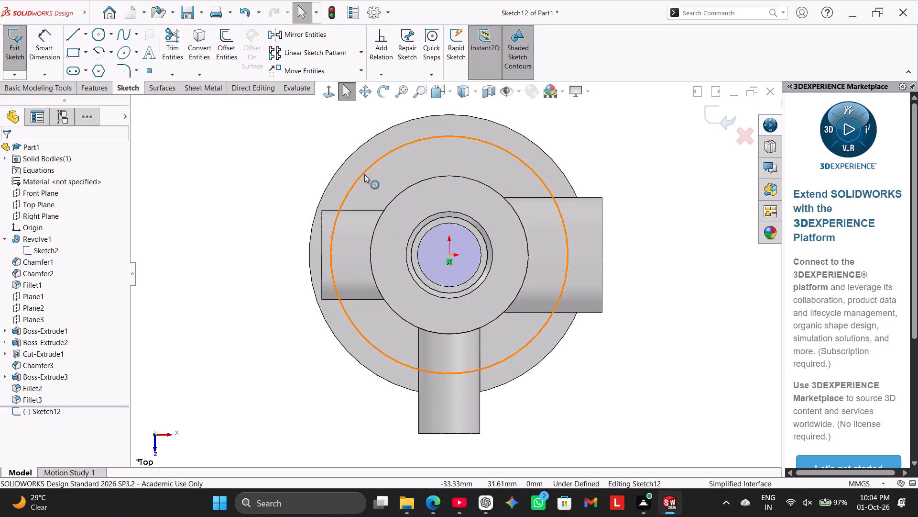
pyautogui.click(393, 164)
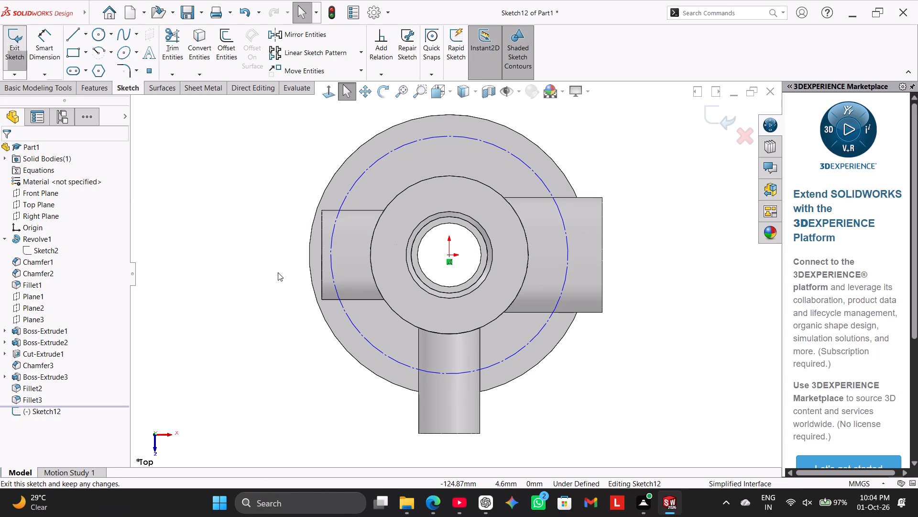
# Dimension the construction circle's diameter to 86 mm.
pyautogui.moveTo(43, 45); pyautogui.dragTo(47, 49)
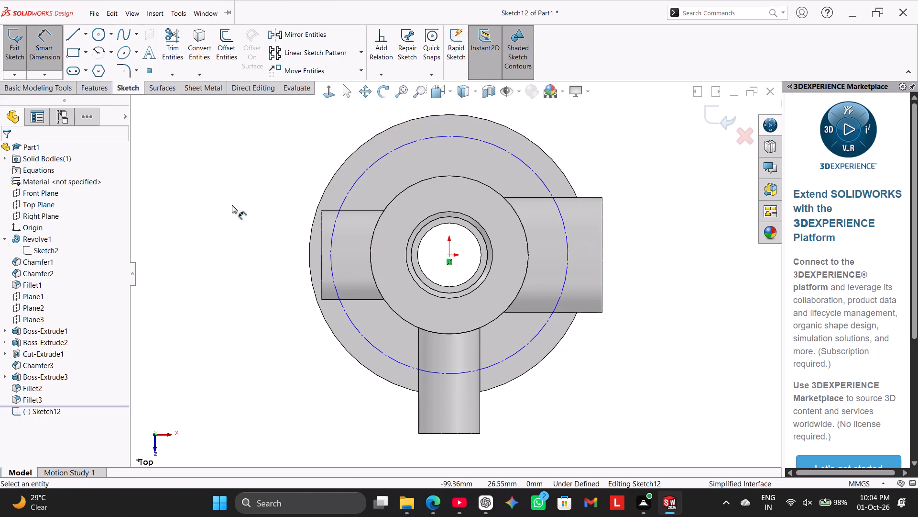
pyautogui.click(360, 176)
pyautogui.click(284, 125)
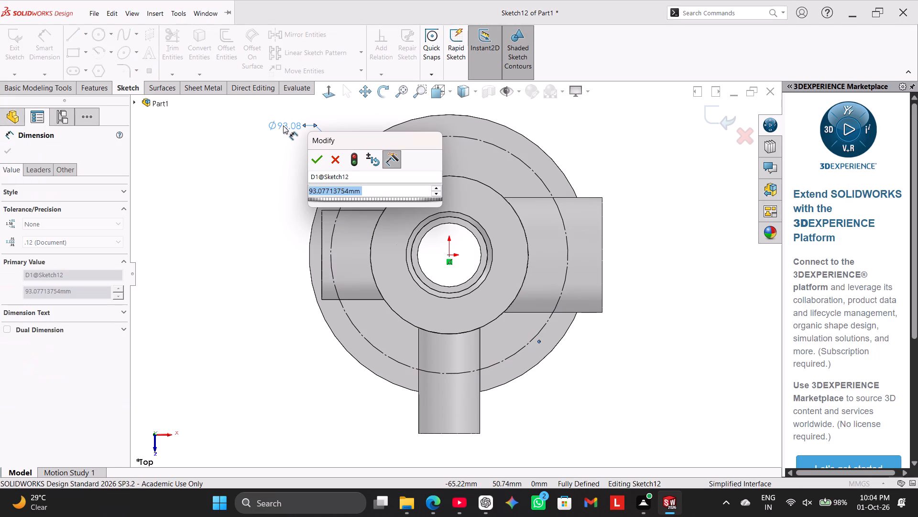
pyautogui.press('8')
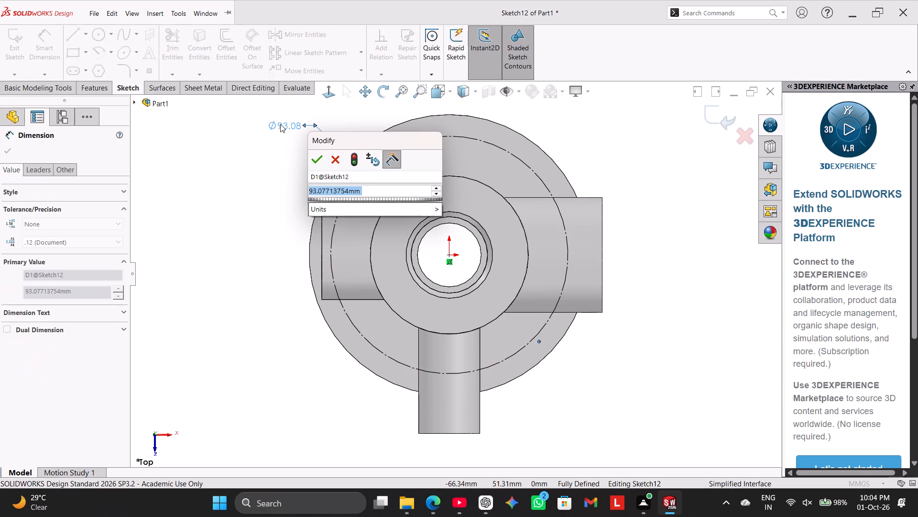
pyautogui.press('6')
pyautogui.press('Return')
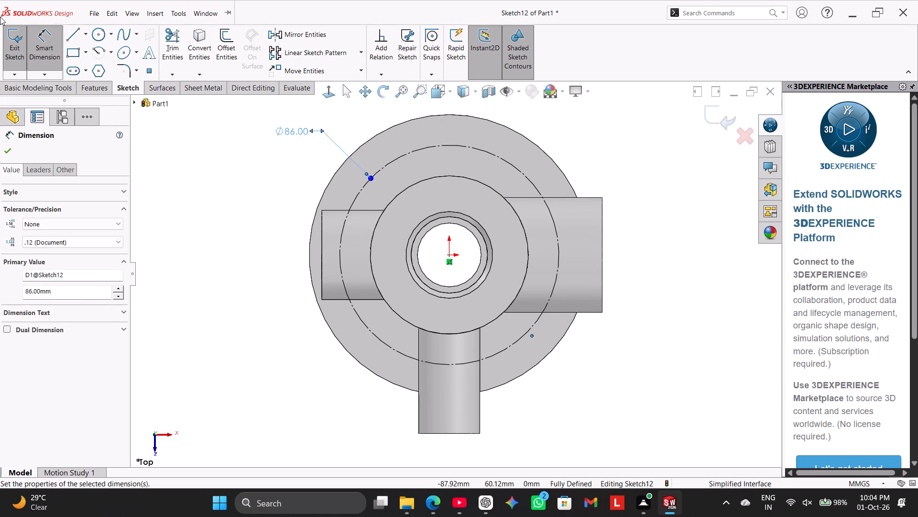
pyautogui.moveTo(201, 159); pyautogui.dragTo(211, 164, button='right')
pyautogui.rightClick(229, 170)
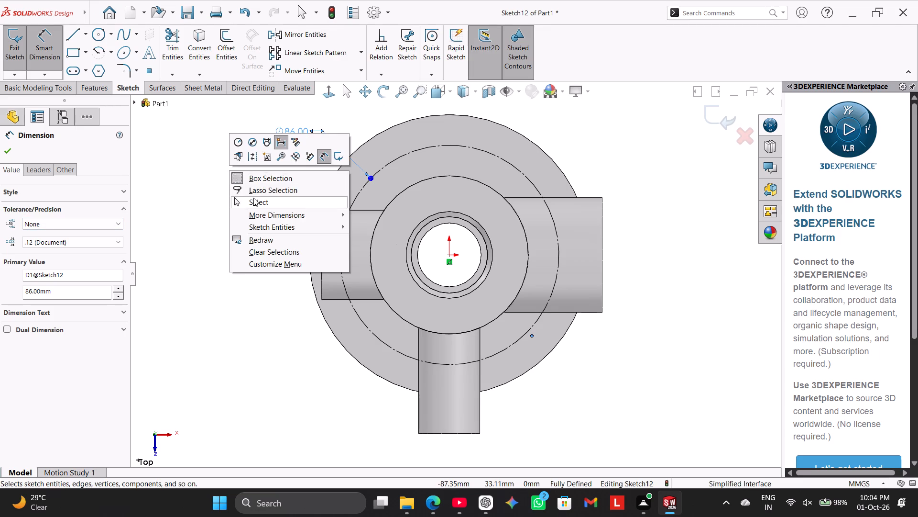
pyautogui.click(255, 199)
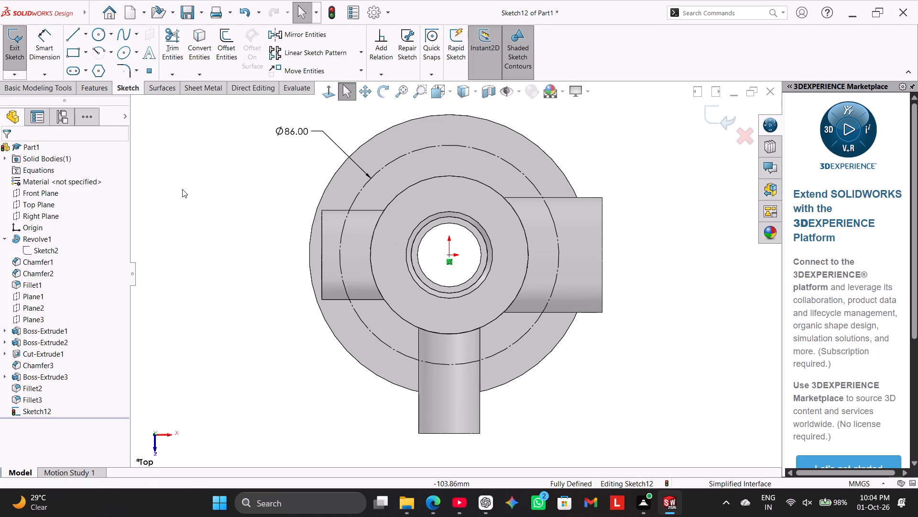
# Draw a small circle centred on the uppermost quadrant point of the 86 mm construction circle, directly above the origin.
pyautogui.click(94, 36)
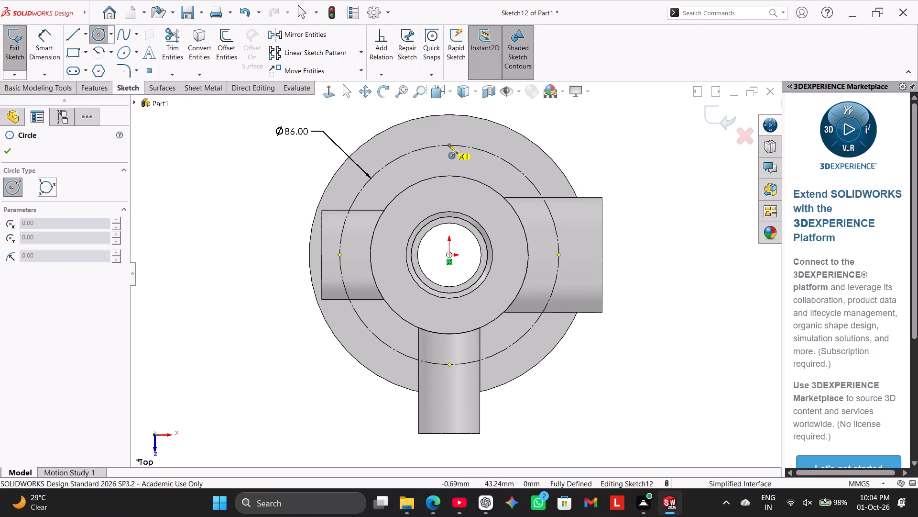
pyautogui.click(448, 145)
pyautogui.click(460, 155)
pyautogui.moveTo(237, 149); pyautogui.dragTo(243, 149, button='right')
pyautogui.click(270, 157)
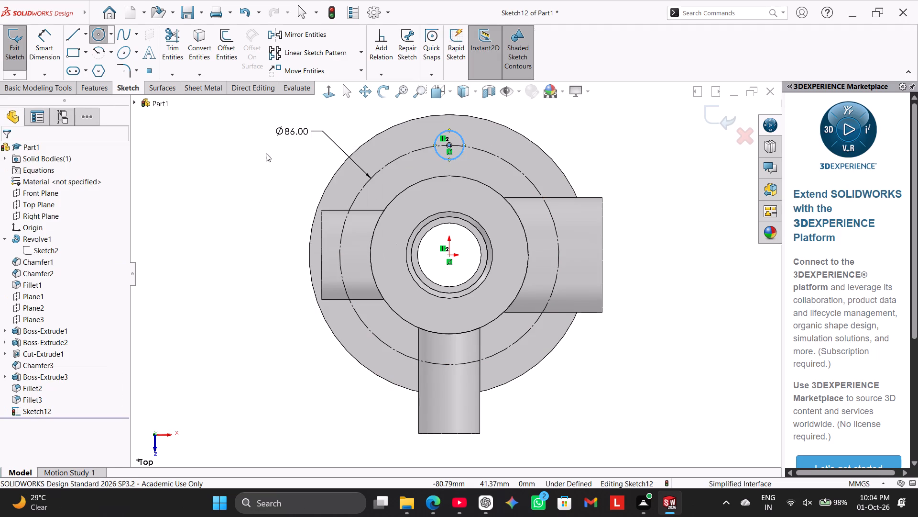
# Dimension the small circle on the construction circle to a 10 mm diameter.
pyautogui.moveTo(42, 39); pyautogui.dragTo(63, 50)
pyautogui.moveTo(446, 129); pyautogui.dragTo(430, 125)
pyautogui.rightClick(230, 161)
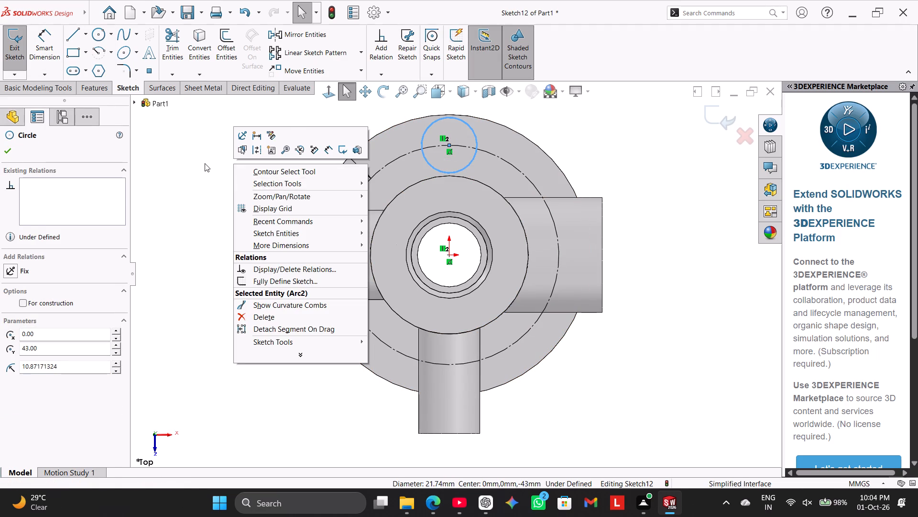
pyautogui.click(201, 162)
pyautogui.moveTo(54, 33); pyautogui.dragTo(84, 60)
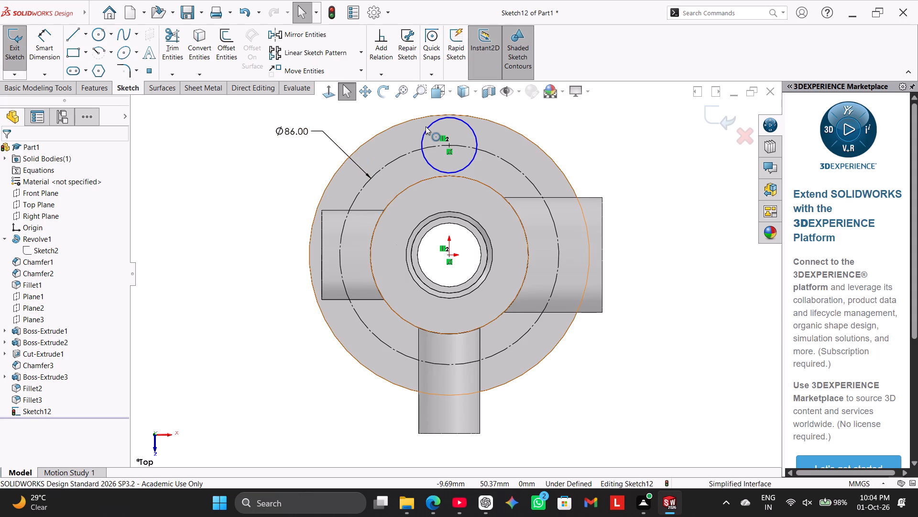
pyautogui.click(52, 46)
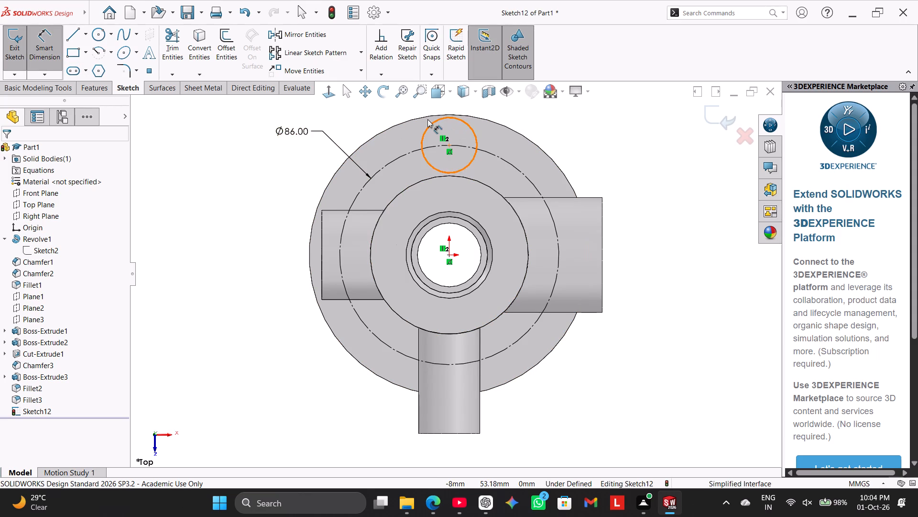
pyautogui.click(431, 123)
pyautogui.click(382, 105)
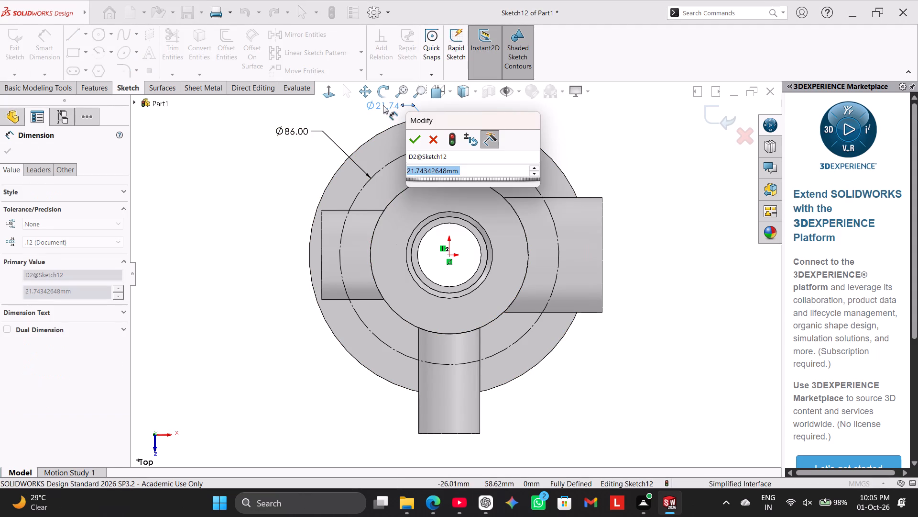
pyautogui.write('10')
pyautogui.press('Return')
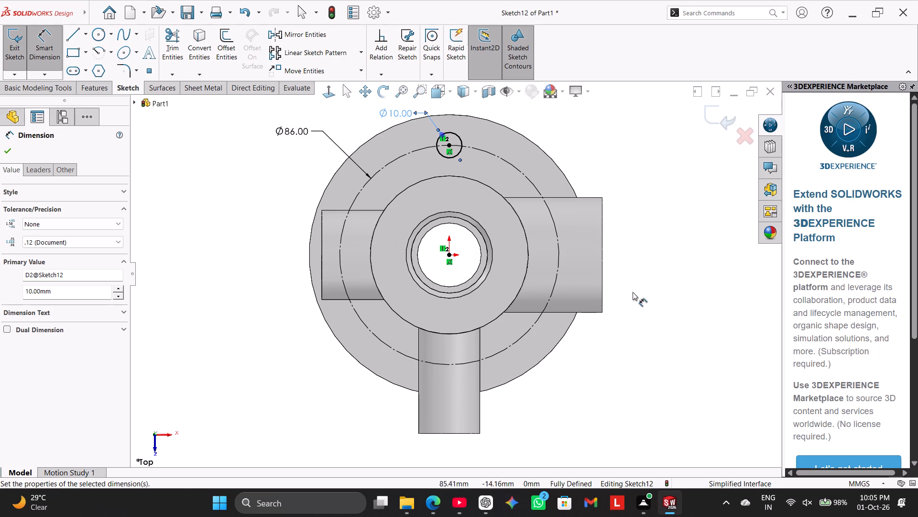
pyautogui.rightClick(237, 217)
pyautogui.click(271, 247)
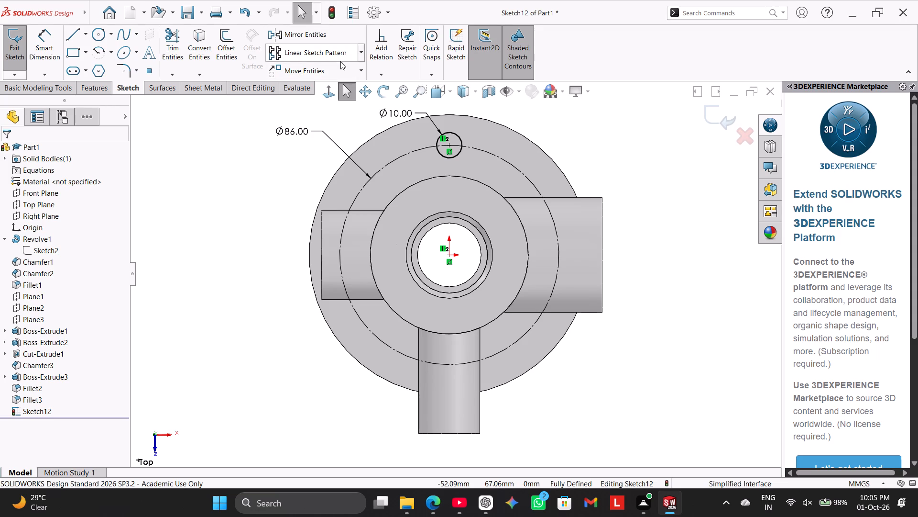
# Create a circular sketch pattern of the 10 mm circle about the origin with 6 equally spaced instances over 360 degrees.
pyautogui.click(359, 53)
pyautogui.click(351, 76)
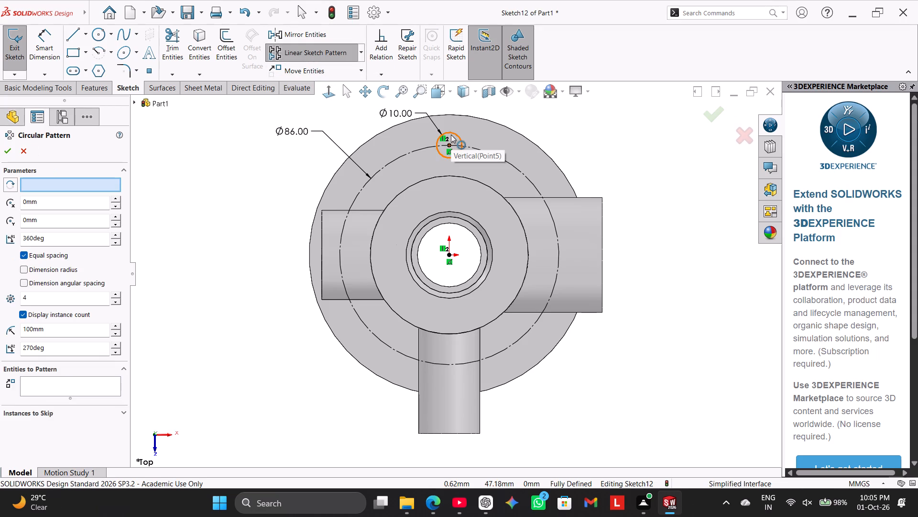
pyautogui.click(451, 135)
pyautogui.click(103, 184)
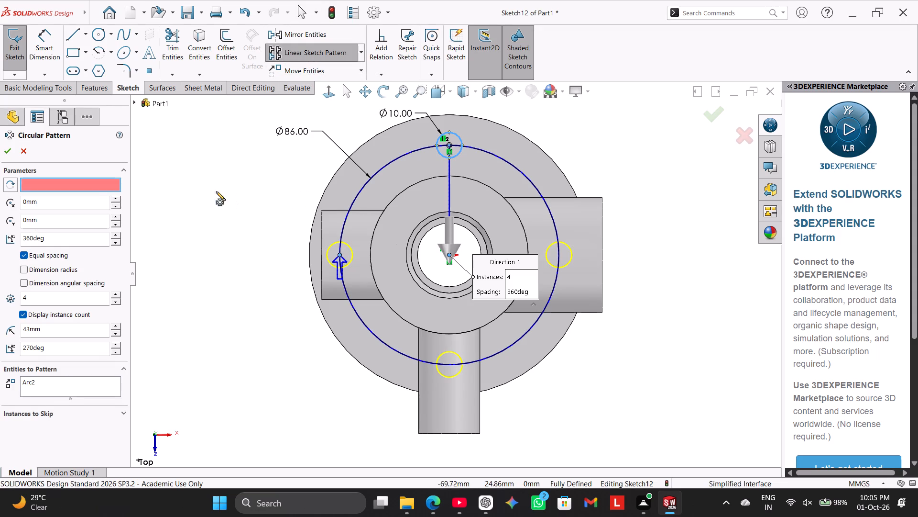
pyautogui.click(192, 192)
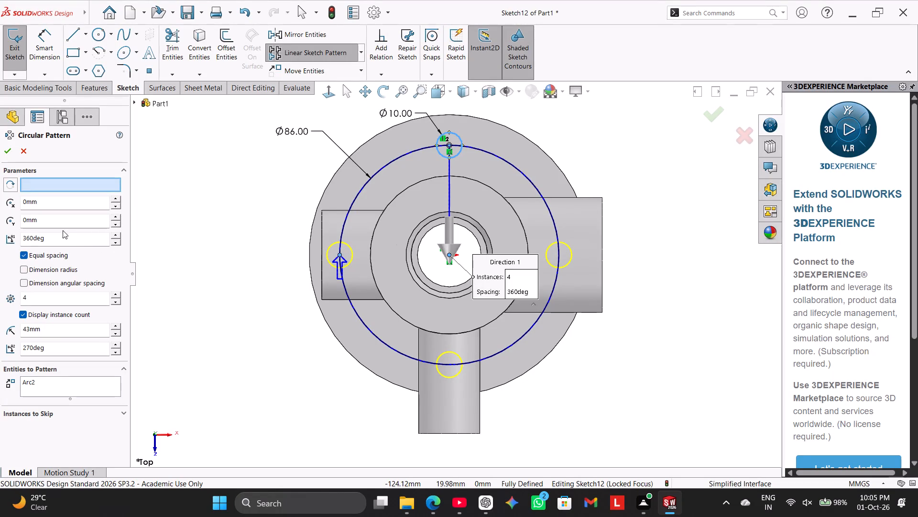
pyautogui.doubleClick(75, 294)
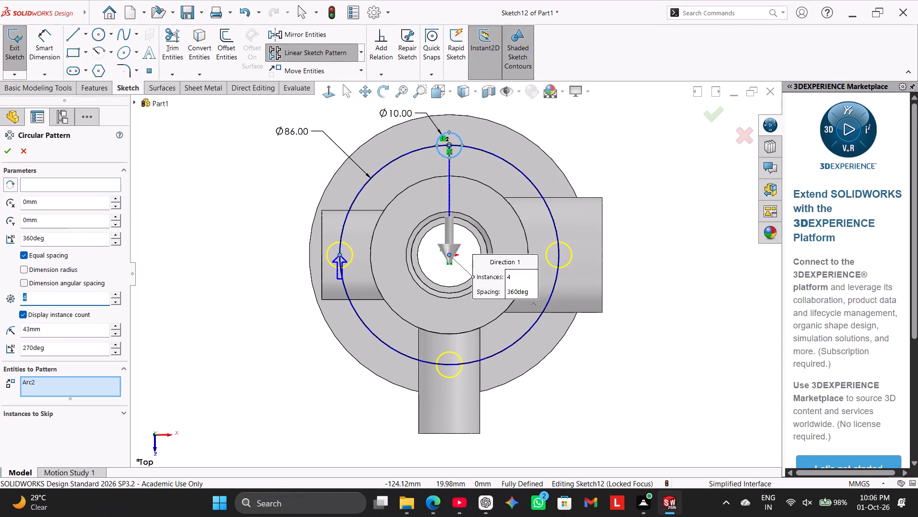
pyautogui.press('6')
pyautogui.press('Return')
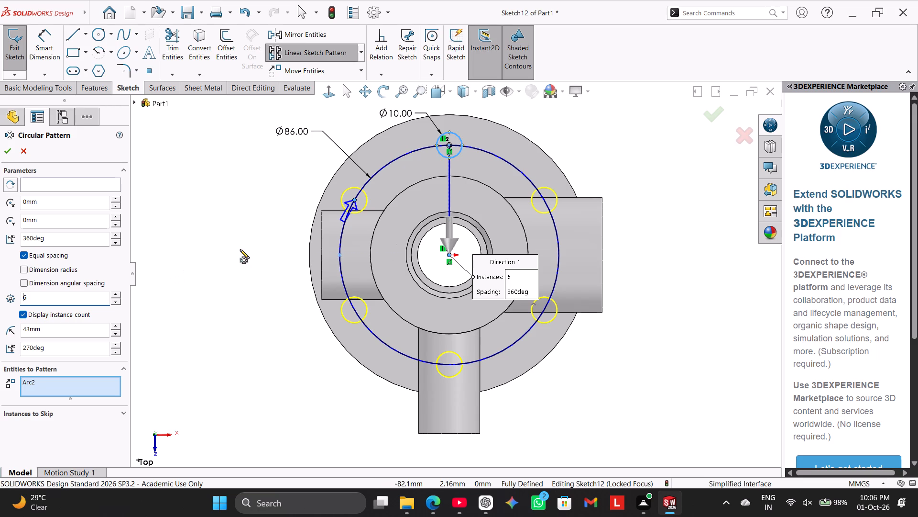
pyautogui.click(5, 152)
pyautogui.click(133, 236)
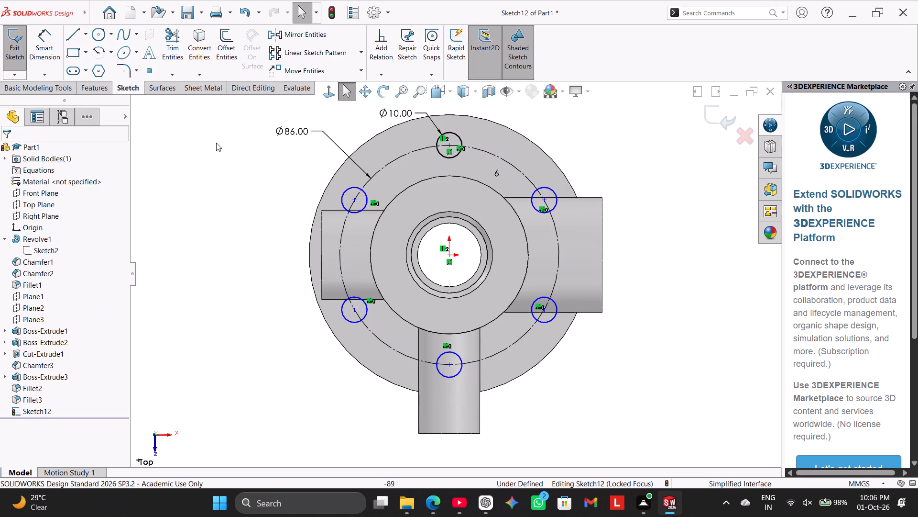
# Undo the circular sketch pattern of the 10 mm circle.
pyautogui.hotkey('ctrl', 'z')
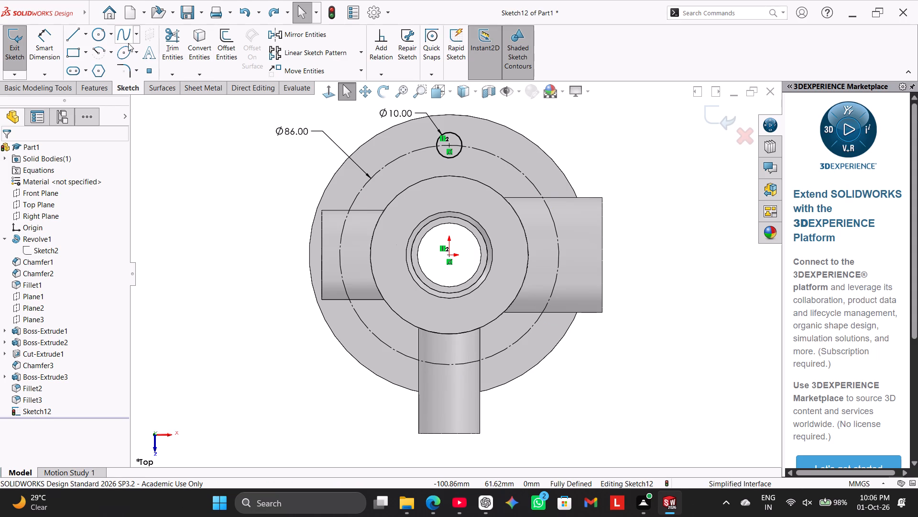
# Draw a circle of about 22.1 mm radius centred on the origin, in the same sketch.
pyautogui.click(111, 31)
pyautogui.click(111, 46)
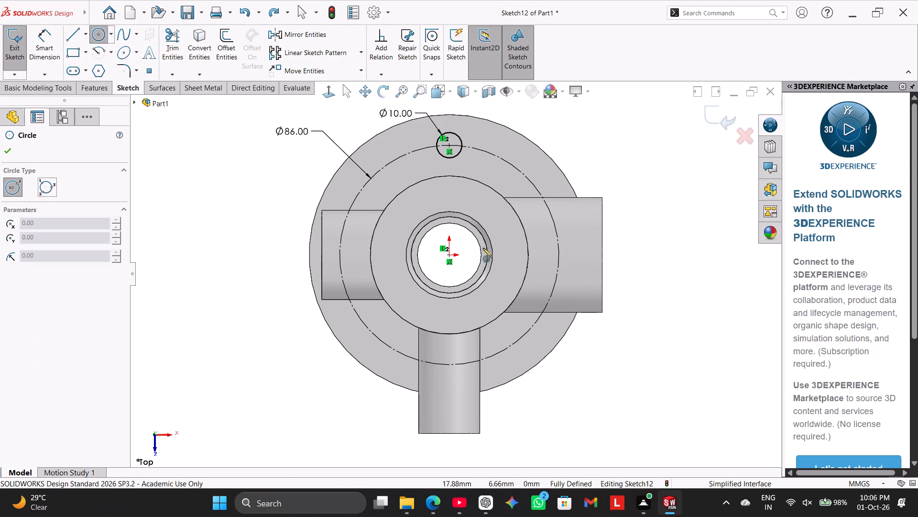
pyautogui.click(451, 253)
pyautogui.click(501, 277)
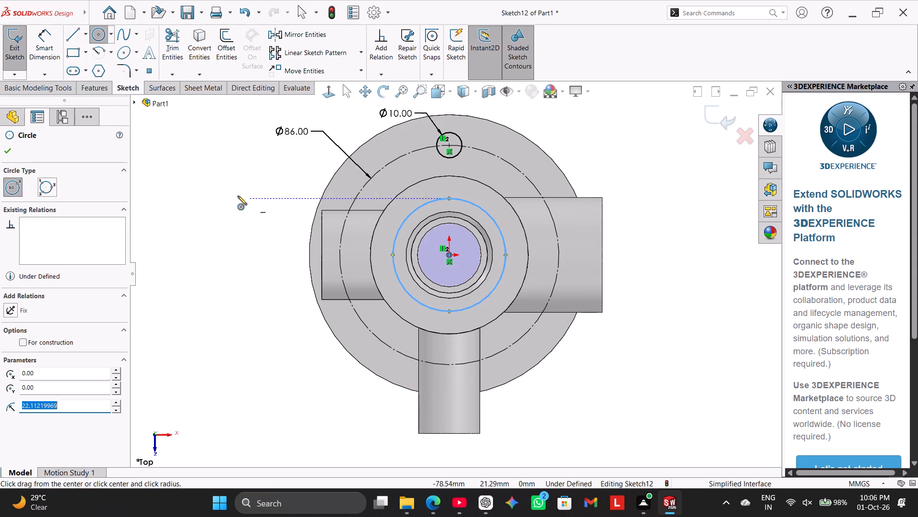
# Dimension the new circle centred on the origin to a 48 mm diameter.
pyautogui.rightClick(237, 195)
pyautogui.click(253, 204)
pyautogui.click(37, 55)
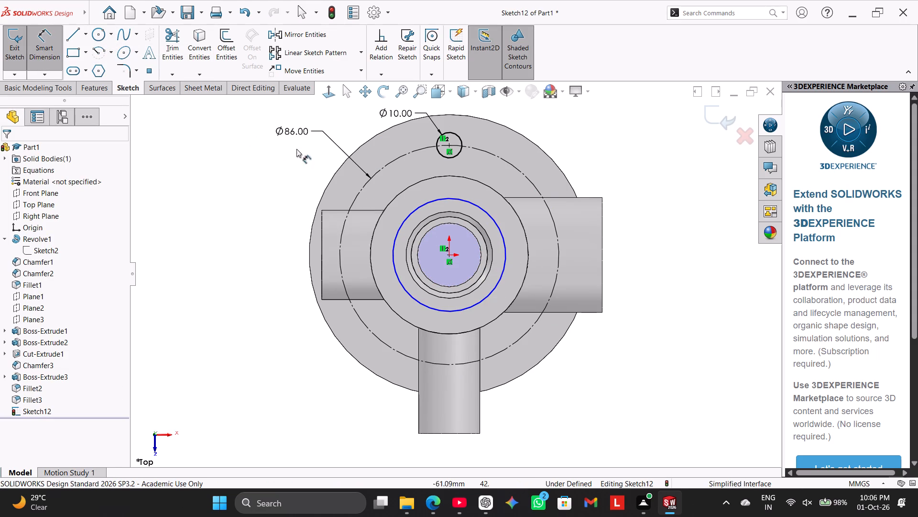
pyautogui.moveTo(410, 213); pyautogui.dragTo(383, 210)
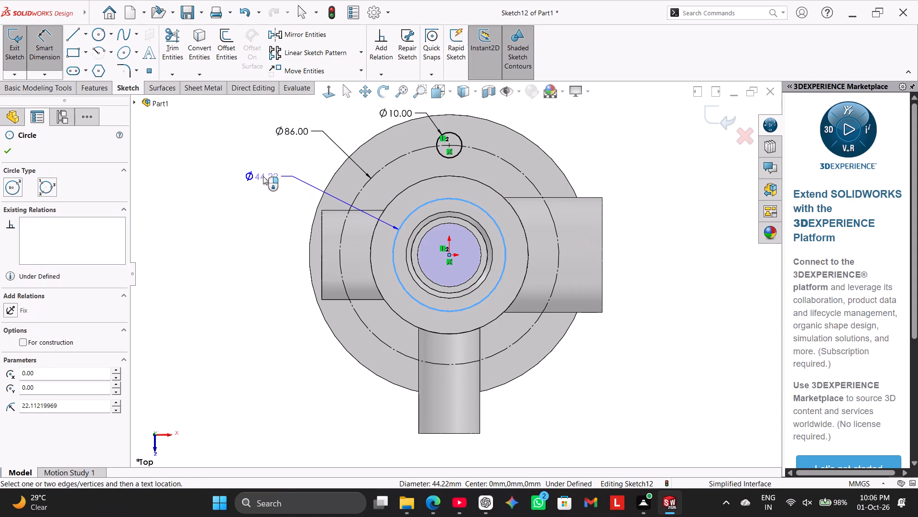
pyautogui.click(263, 176)
pyautogui.write('48')
pyautogui.press('Return')
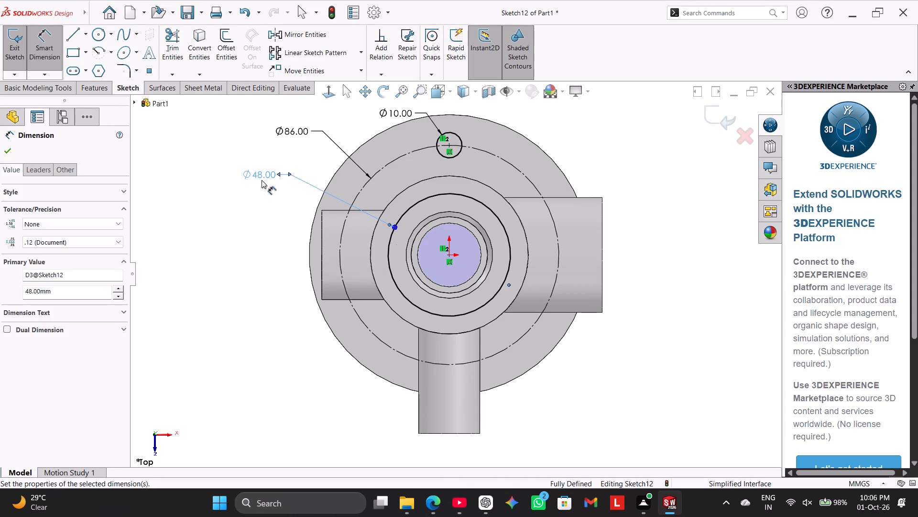
pyautogui.rightClick(225, 224)
pyautogui.click(250, 254)
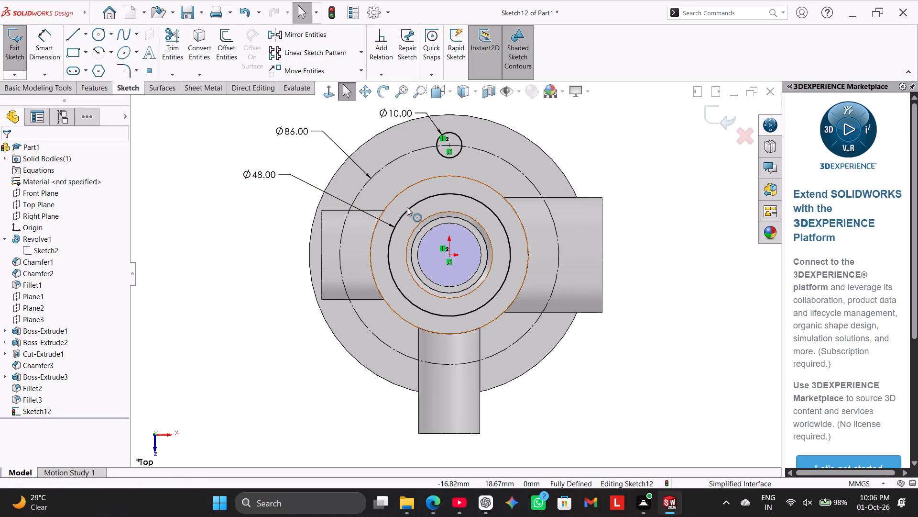
# Convert the 48 mm circle to construction geometry.
pyautogui.rightClick(408, 207)
pyautogui.click(434, 192)
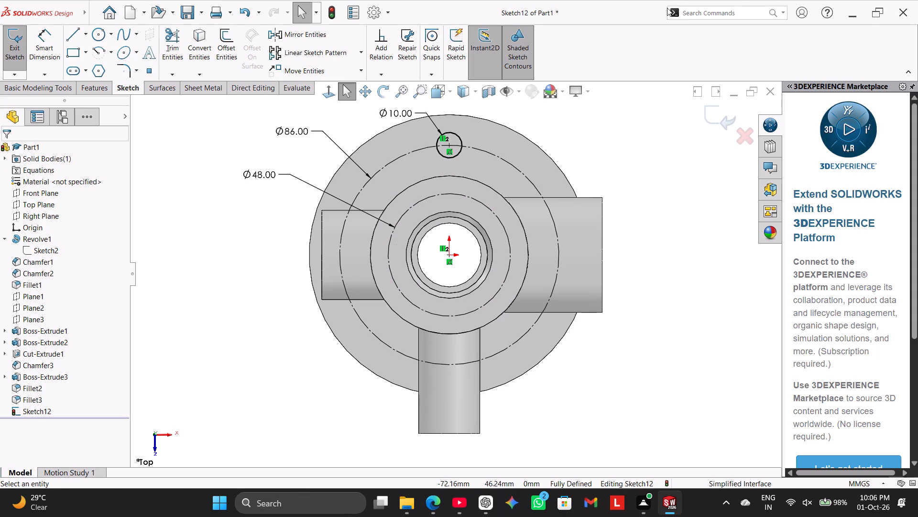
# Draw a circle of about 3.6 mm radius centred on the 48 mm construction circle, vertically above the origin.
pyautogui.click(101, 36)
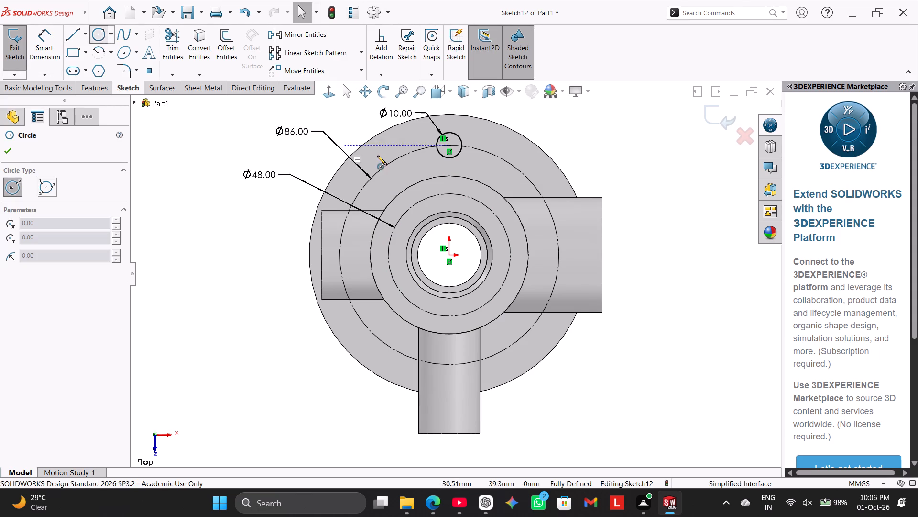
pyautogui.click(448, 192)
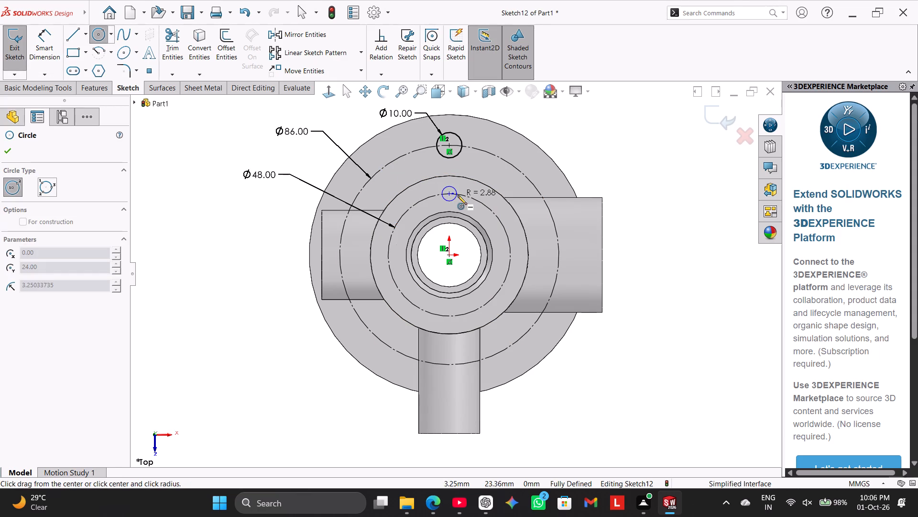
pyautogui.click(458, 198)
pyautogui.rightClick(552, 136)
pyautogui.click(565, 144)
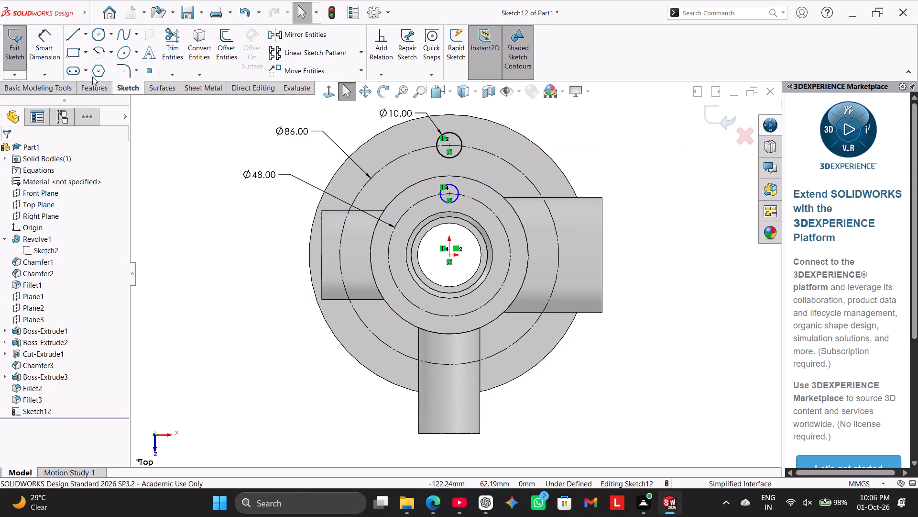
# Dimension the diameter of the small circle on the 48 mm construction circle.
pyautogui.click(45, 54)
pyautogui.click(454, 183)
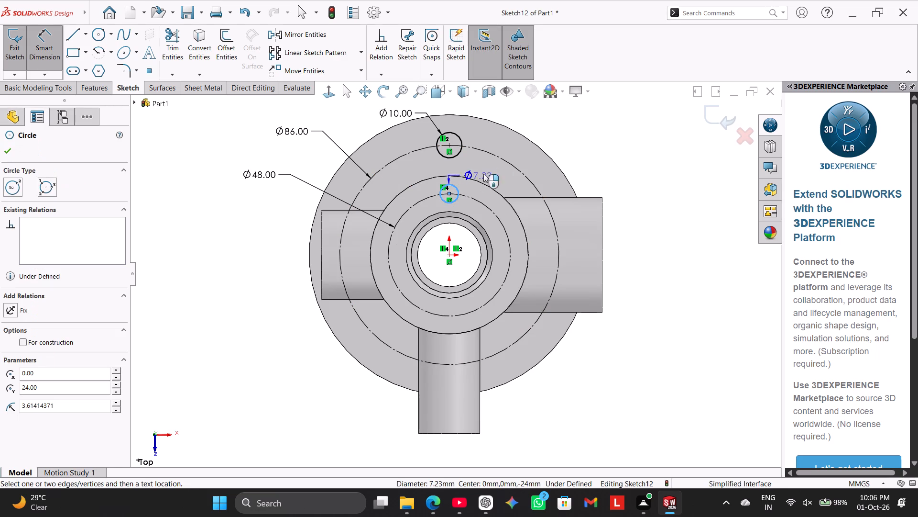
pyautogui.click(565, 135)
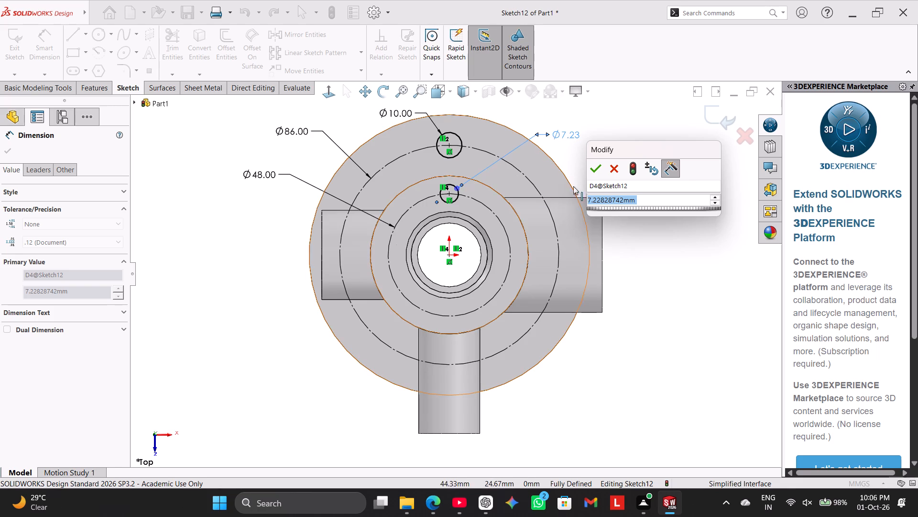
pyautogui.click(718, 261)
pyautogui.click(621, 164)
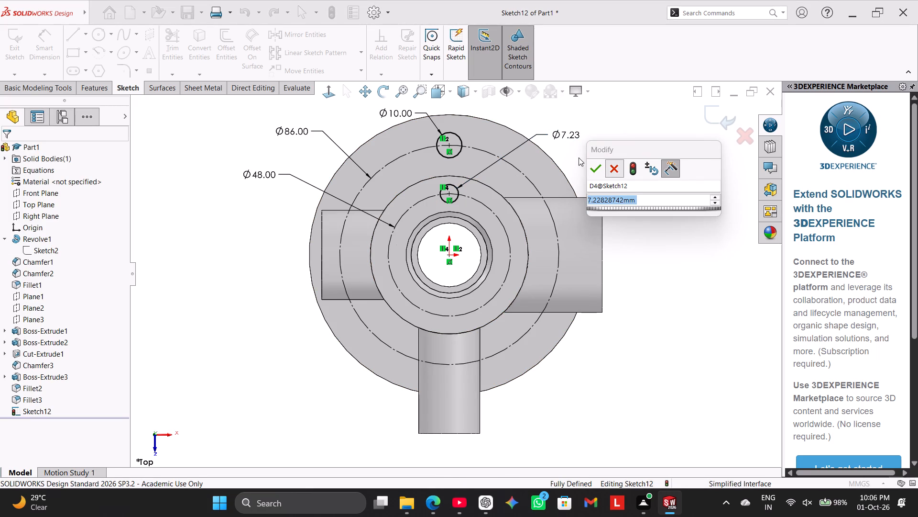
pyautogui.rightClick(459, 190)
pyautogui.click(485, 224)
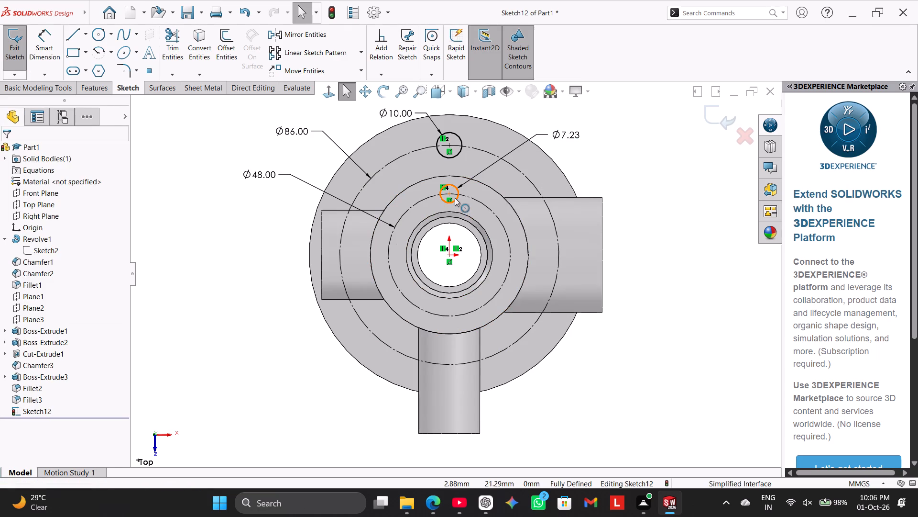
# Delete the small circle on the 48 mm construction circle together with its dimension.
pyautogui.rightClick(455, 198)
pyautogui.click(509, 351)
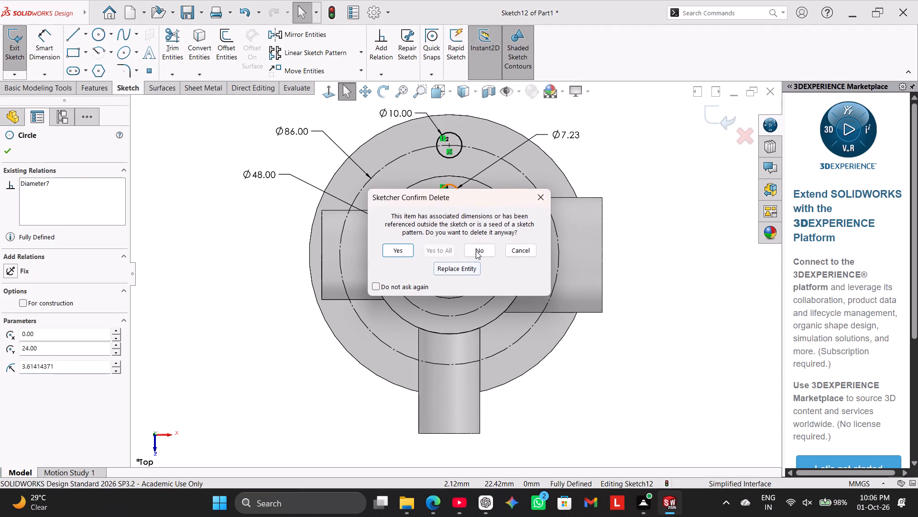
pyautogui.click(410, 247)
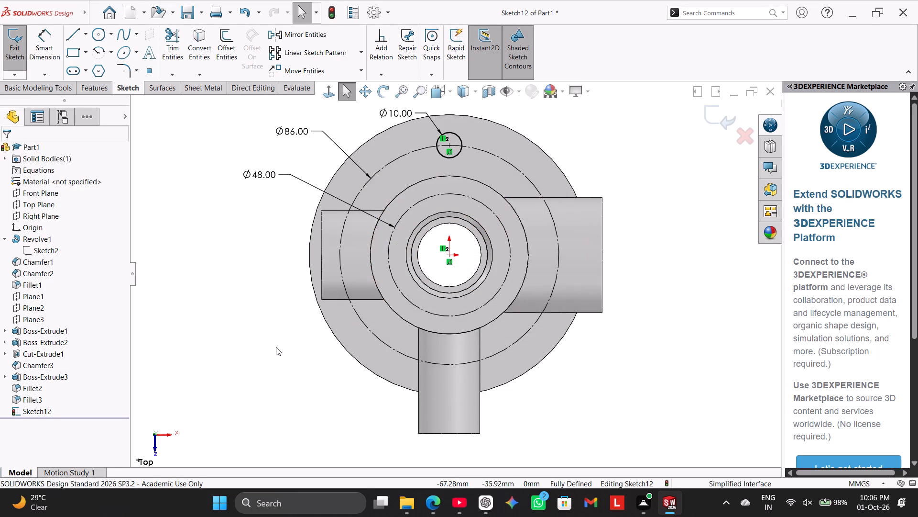
# Cut-extrude the 10 mm circle through the base flange with the Up To Next end condition, direction reversed into the flange.
pyautogui.moveTo(275, 346); pyautogui.dragTo(274, 205, button='middle')
pyautogui.scroll(1, 274, 205)
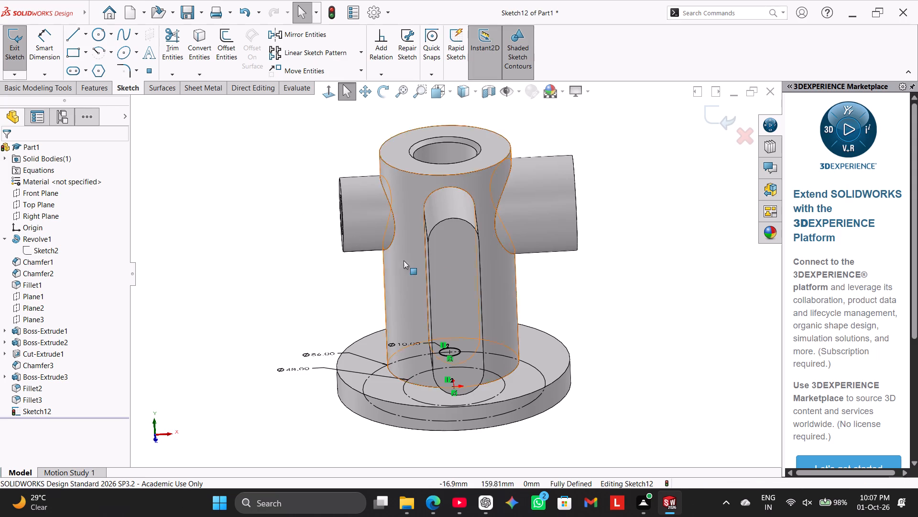
pyautogui.moveTo(222, 244); pyautogui.dragTo(243, 383, button='middle')
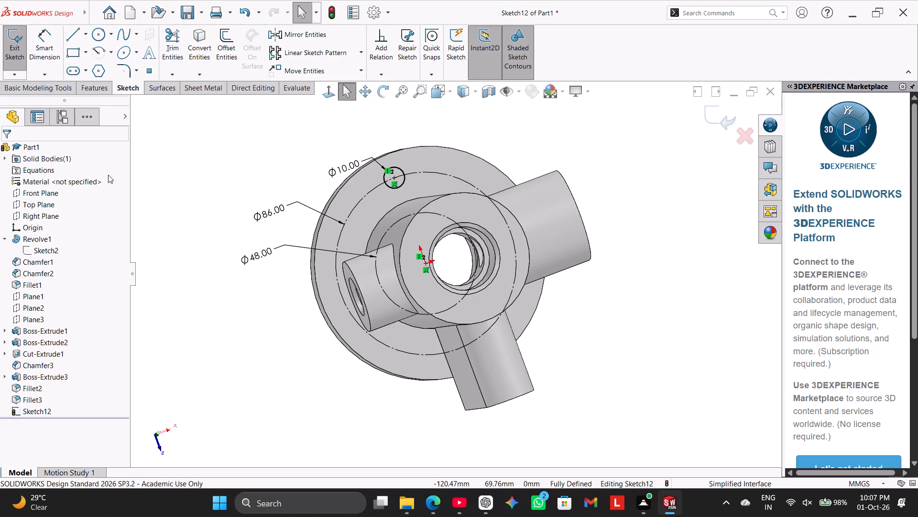
pyautogui.click(95, 93)
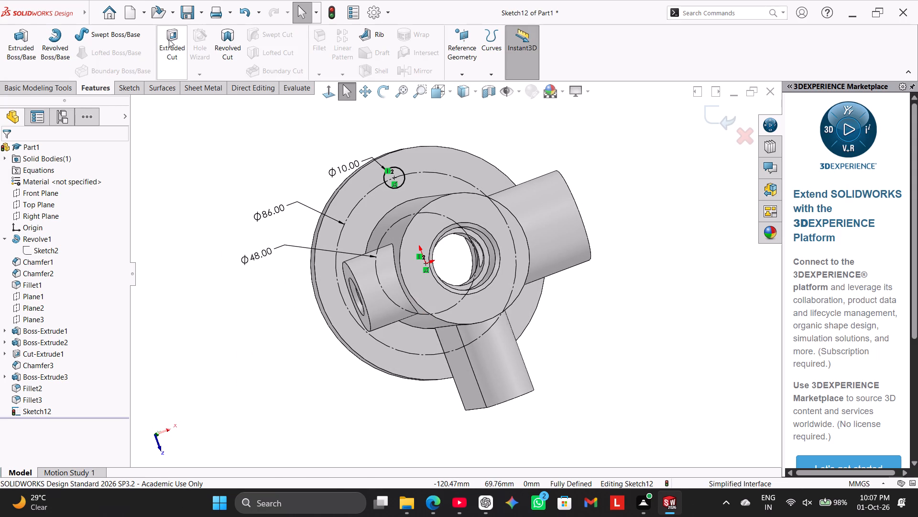
pyautogui.click(169, 39)
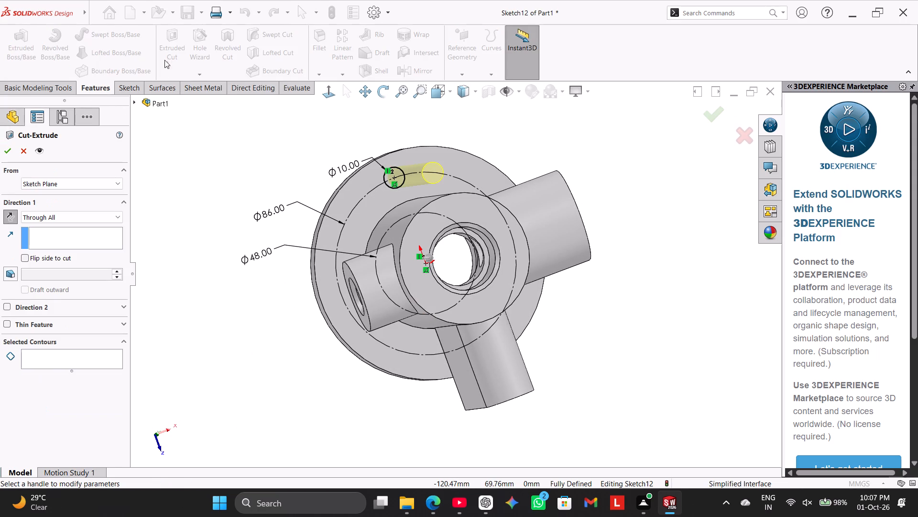
pyautogui.click(15, 217)
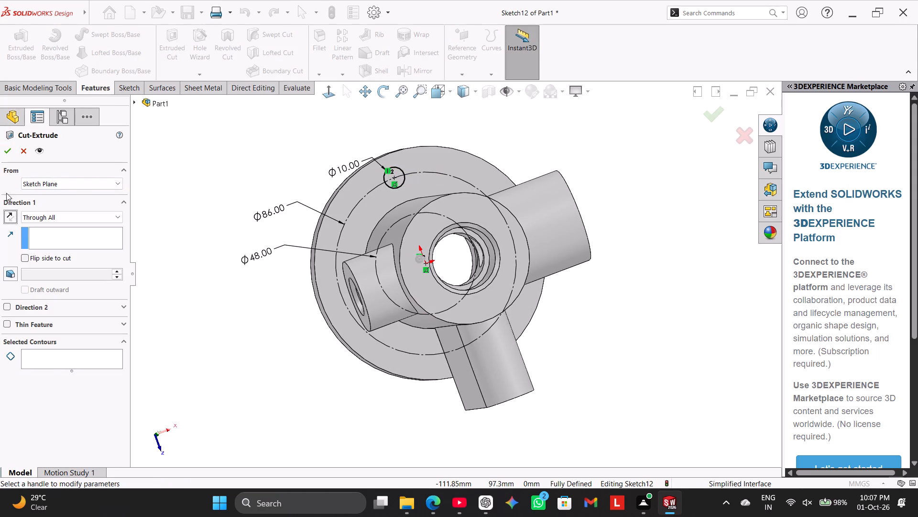
pyautogui.click(39, 212)
pyautogui.click(64, 253)
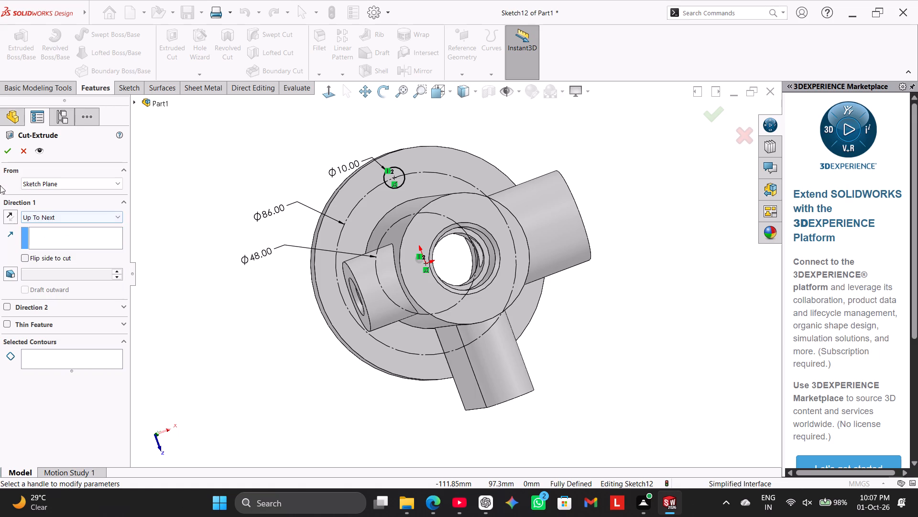
pyautogui.click(4, 150)
pyautogui.moveTo(180, 196); pyautogui.dragTo(182, 223, button='middle')
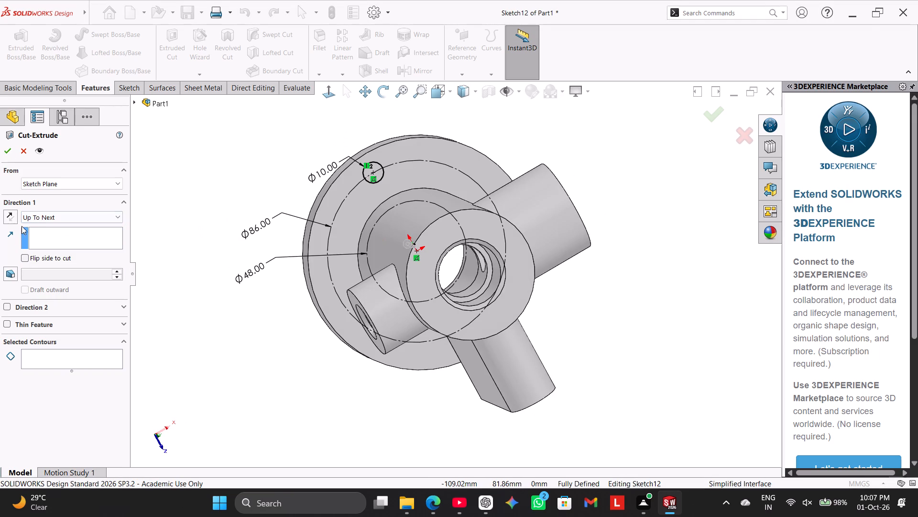
pyautogui.click(10, 219)
pyautogui.click(5, 155)
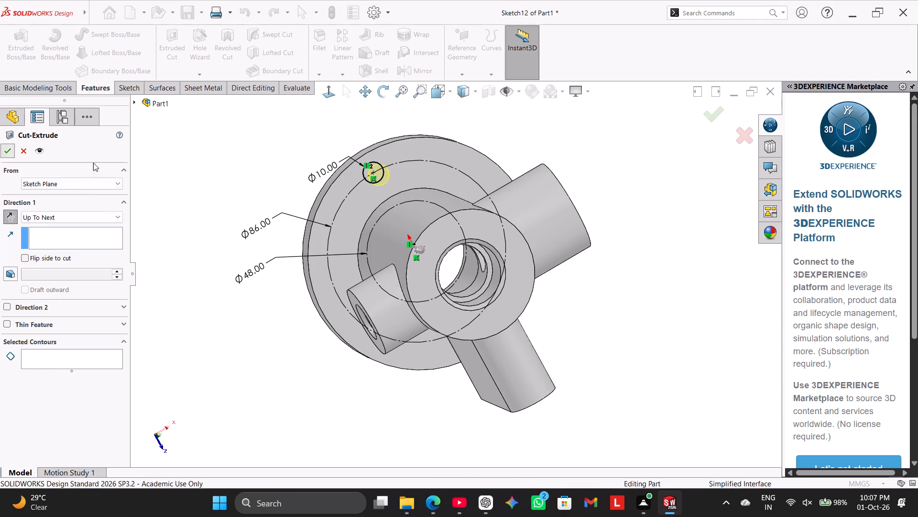
# Create a circular pattern of the 10 mm hole cut about the central cylinder's circular edge, 6 equally spaced instances over 360 degrees.
pyautogui.moveTo(167, 166); pyautogui.dragTo(155, 158, button='middle')
pyautogui.click(160, 157)
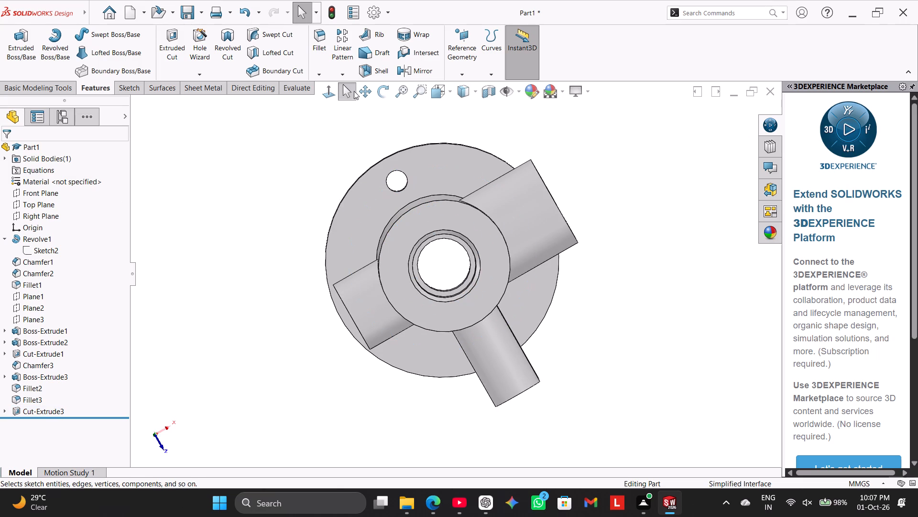
pyautogui.click(338, 75)
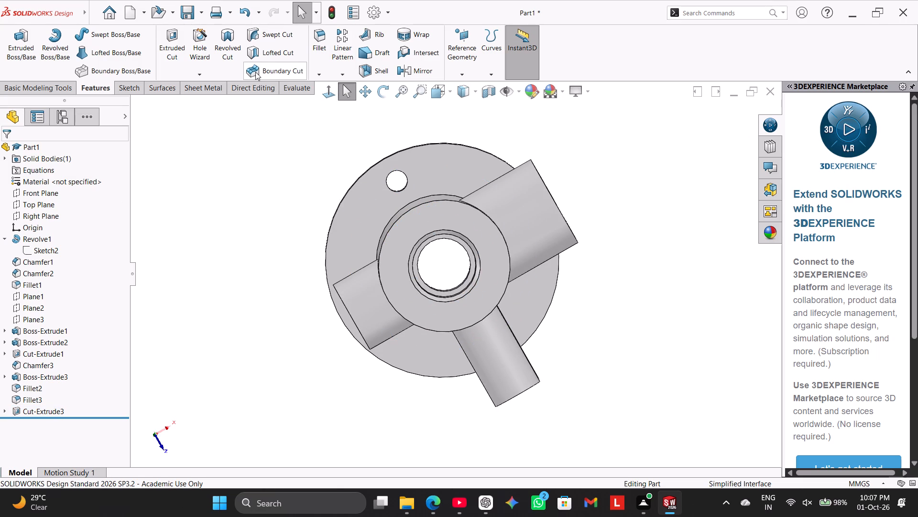
pyautogui.click(342, 78)
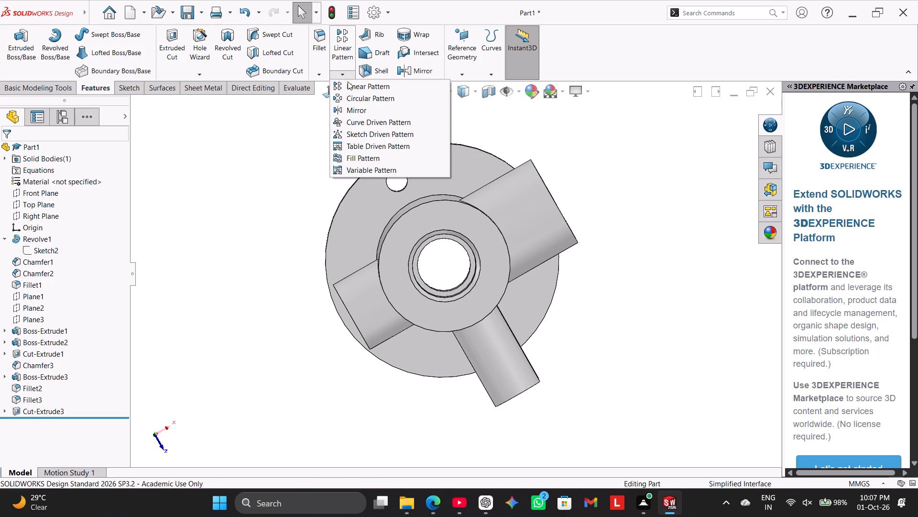
pyautogui.click(379, 97)
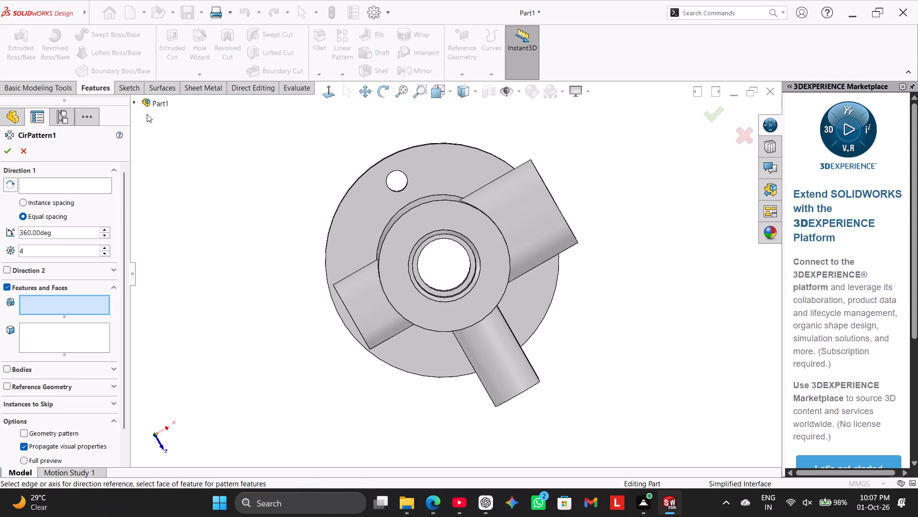
pyautogui.click(138, 105)
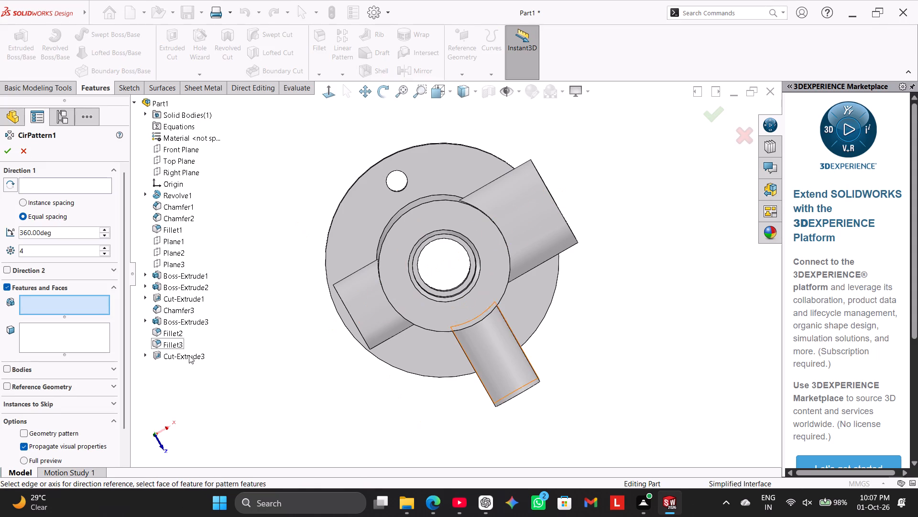
pyautogui.click(190, 358)
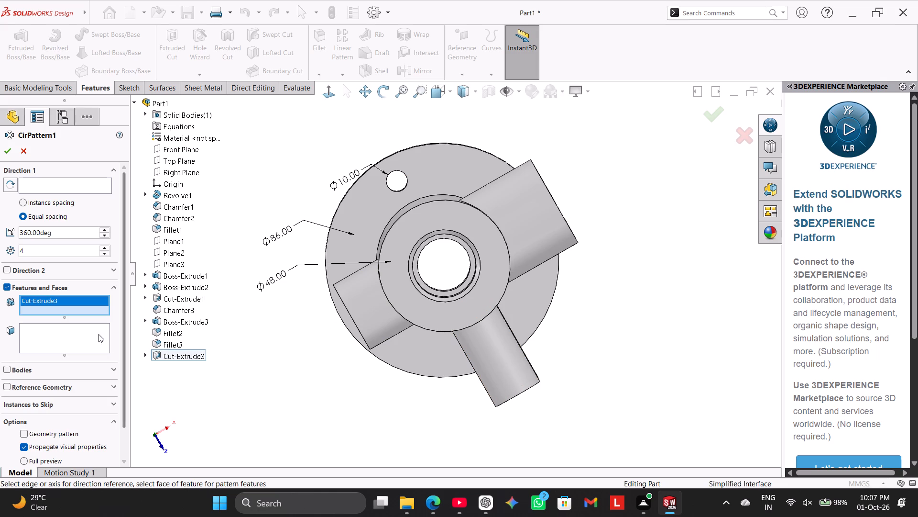
pyautogui.click(79, 188)
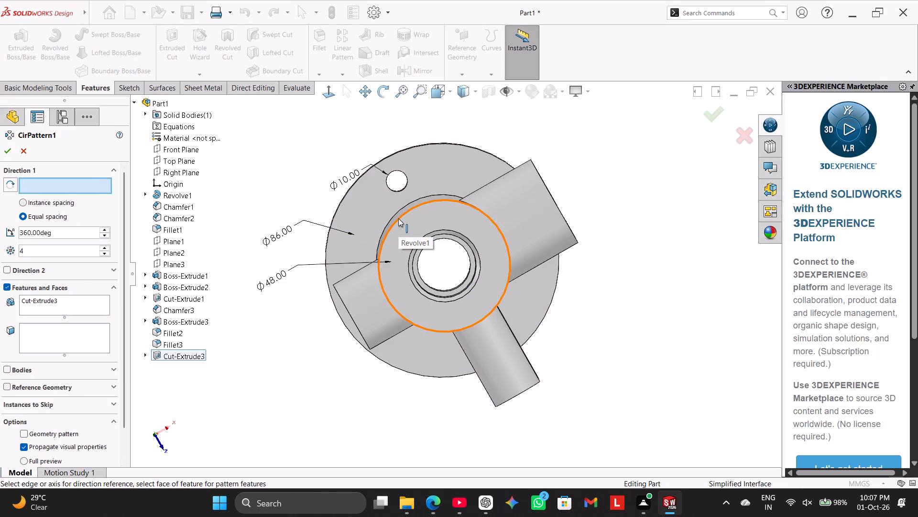
pyautogui.click(398, 218)
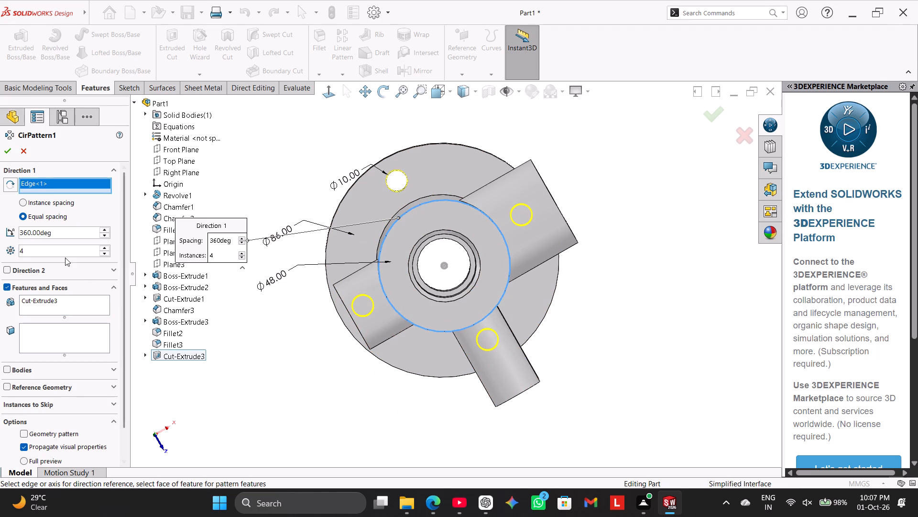
pyautogui.doubleClick(65, 256)
pyautogui.press('BackSpace')
pyautogui.press('6')
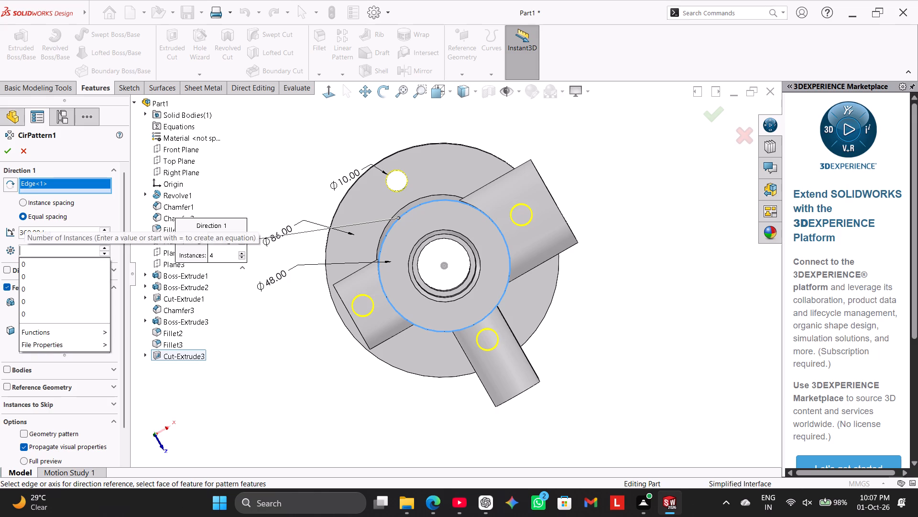
pyautogui.press('Return')
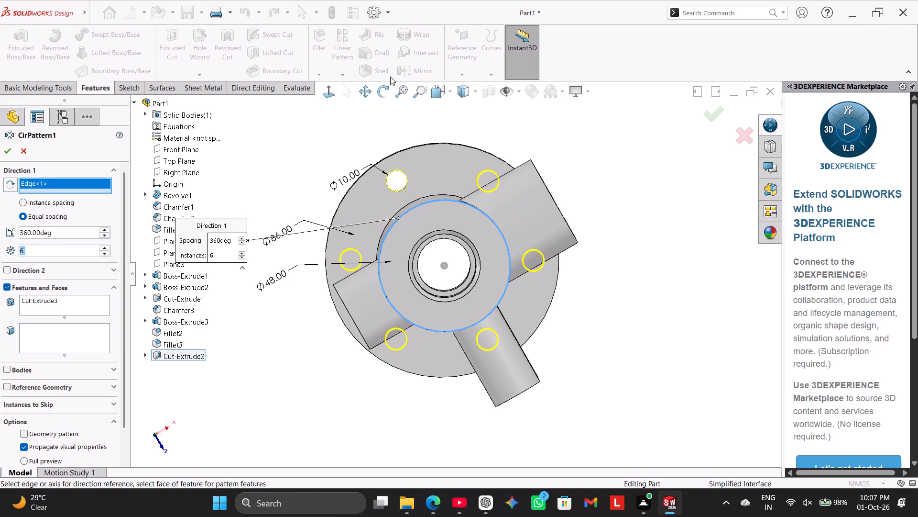
pyautogui.click(8, 152)
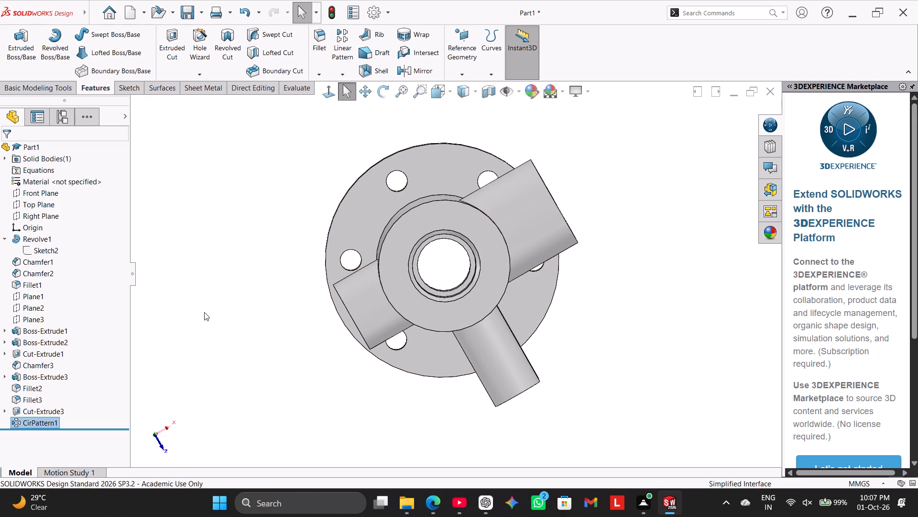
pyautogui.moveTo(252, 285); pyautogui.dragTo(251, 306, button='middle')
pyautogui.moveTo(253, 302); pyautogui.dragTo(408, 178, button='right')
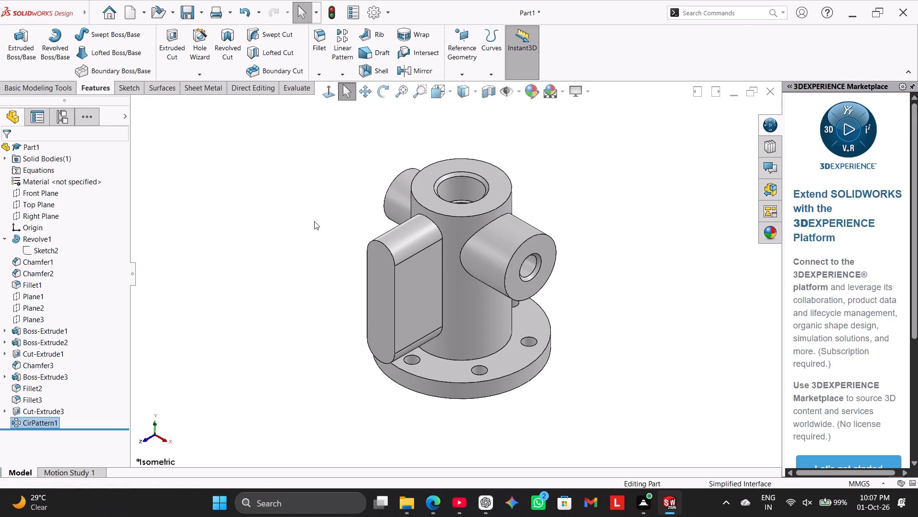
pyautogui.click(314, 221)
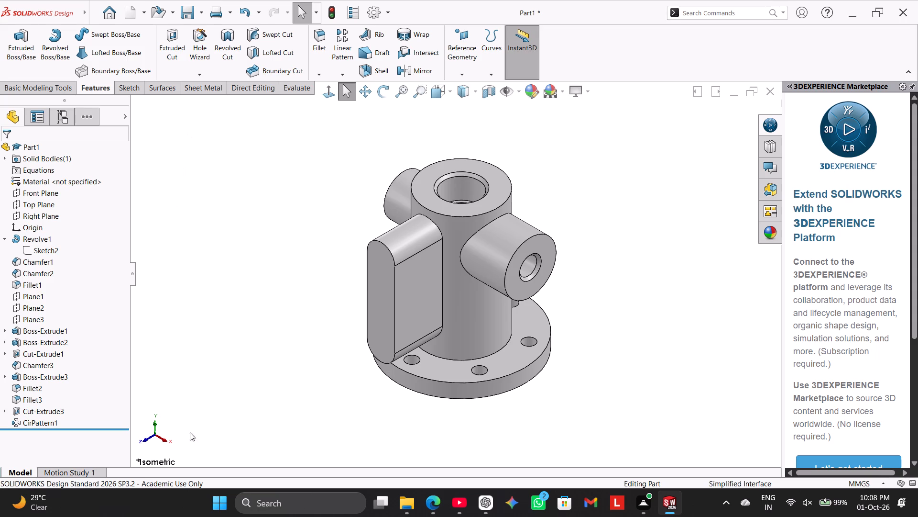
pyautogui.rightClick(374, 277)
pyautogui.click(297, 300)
# Start a Hole Wizard hole as an ISO straight tap, type Bottoming Tapped Hole, size M6.
pyautogui.click(197, 41)
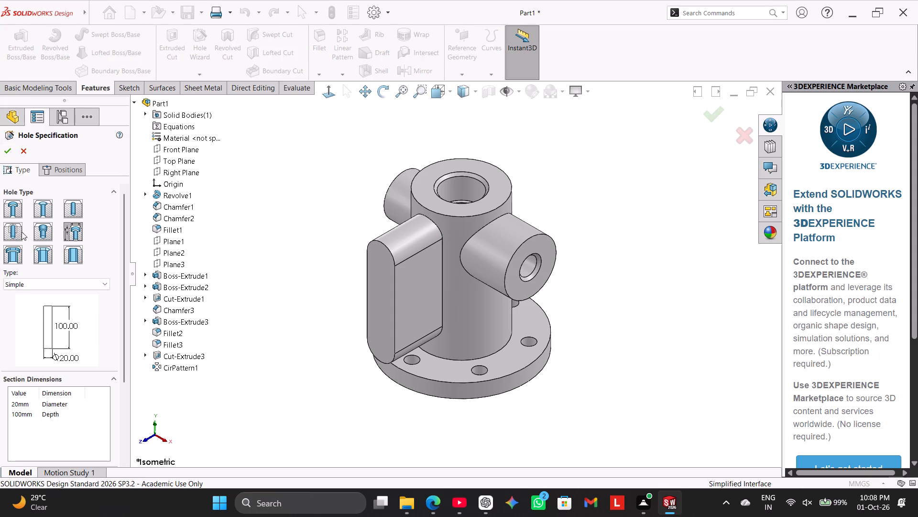
pyautogui.click(15, 229)
pyautogui.click(70, 363)
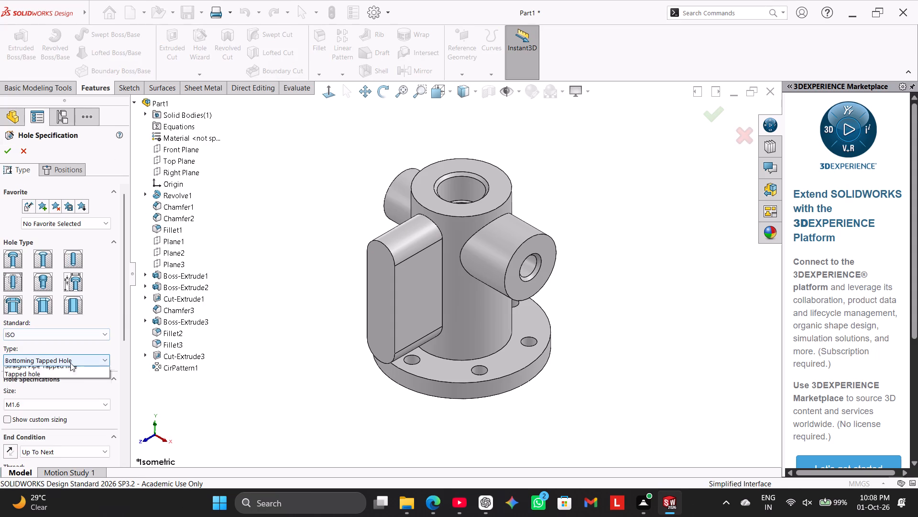
pyautogui.click(70, 363)
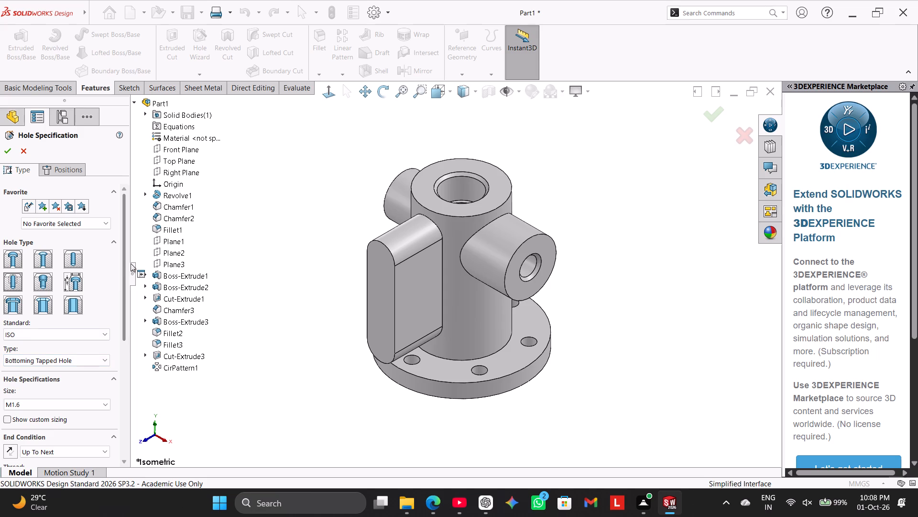
pyautogui.moveTo(125, 258); pyautogui.dragTo(125, 290)
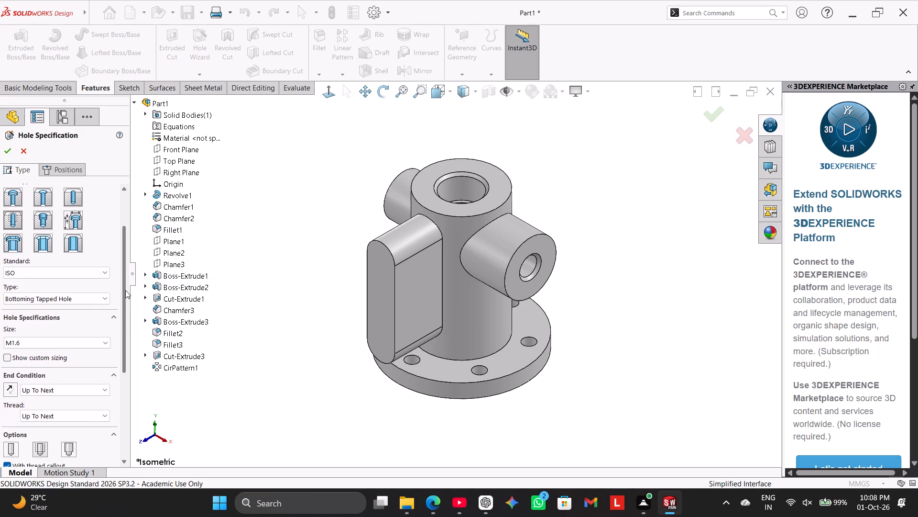
pyautogui.moveTo(125, 290); pyautogui.dragTo(125, 299)
pyautogui.click(83, 323)
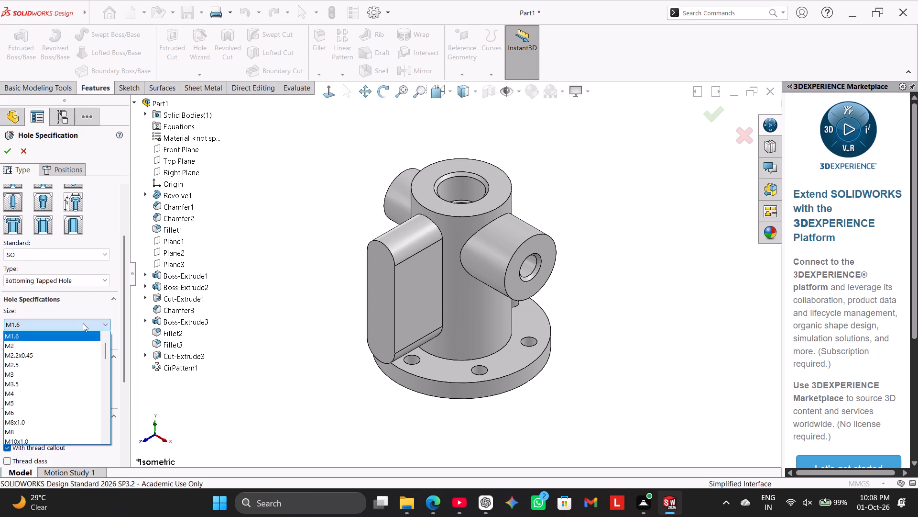
pyautogui.click(35, 416)
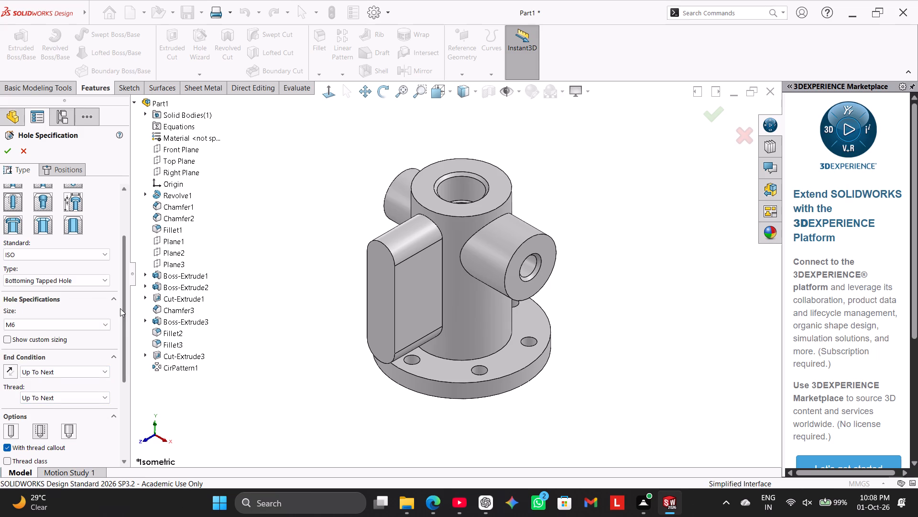
# Set the M6 hole to a Blind end condition, 10 mm deep to the shoulder, with a 7 mm thread depth.
pyautogui.moveTo(122, 316); pyautogui.dragTo(128, 350)
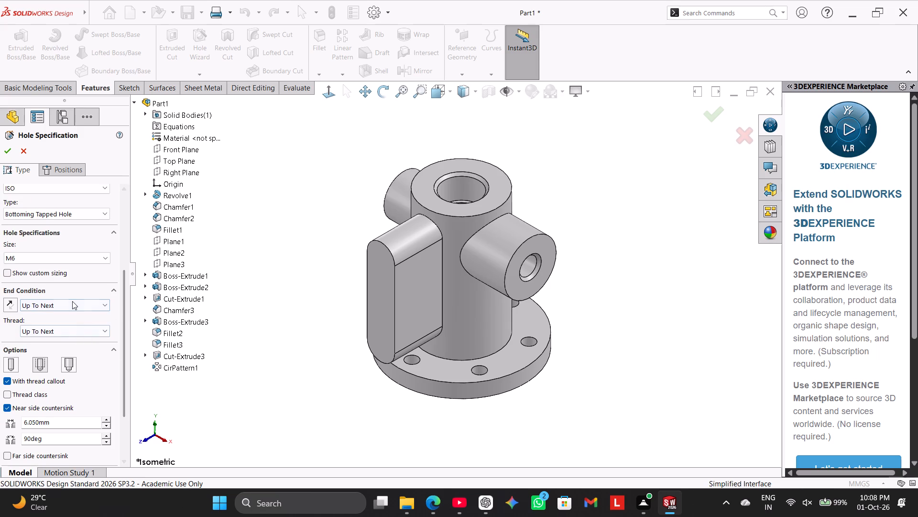
pyautogui.click(72, 301)
pyautogui.click(70, 315)
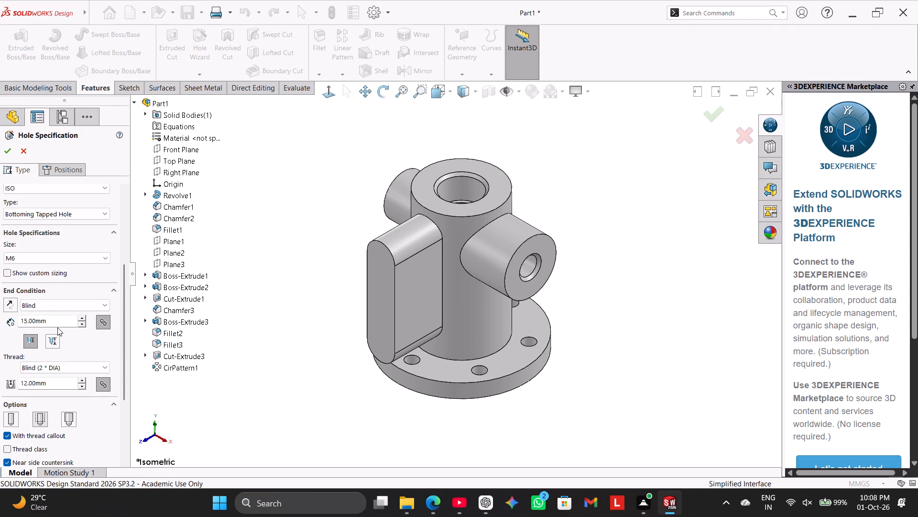
pyautogui.doubleClick(57, 327)
pyautogui.doubleClick(57, 325)
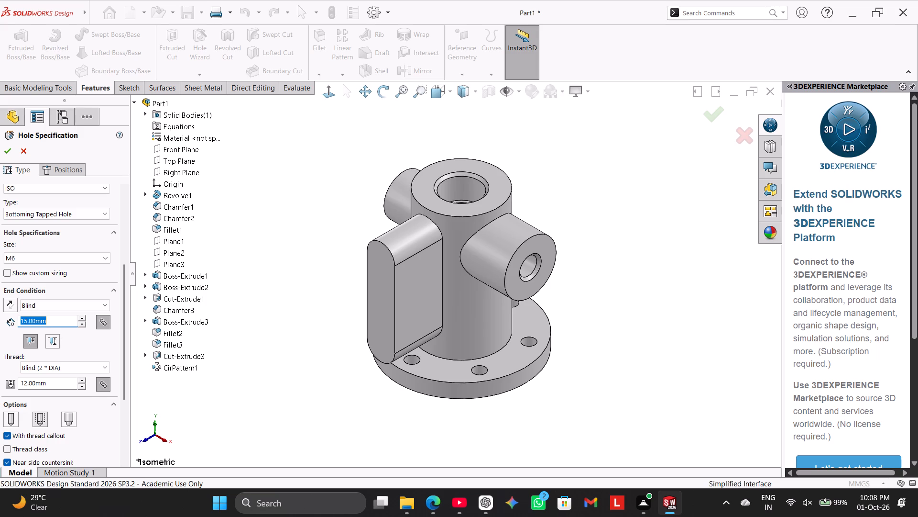
pyautogui.write('10')
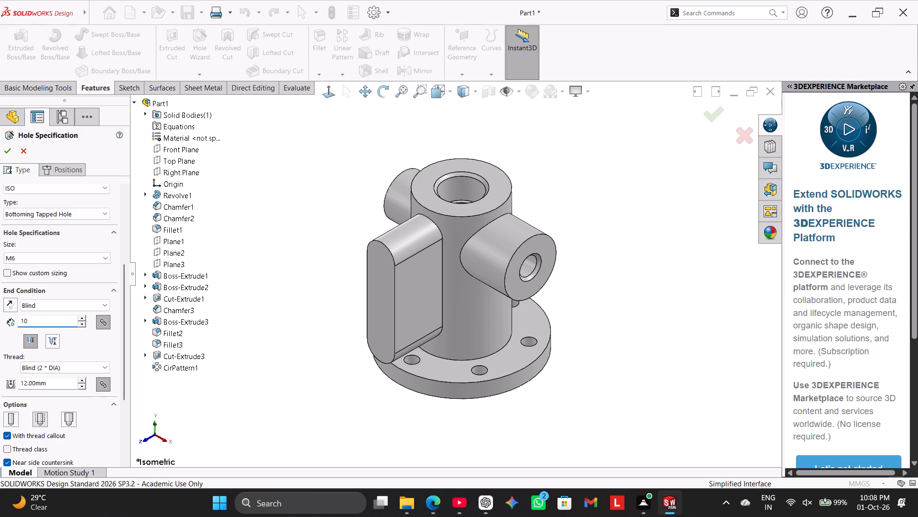
pyautogui.press('Return')
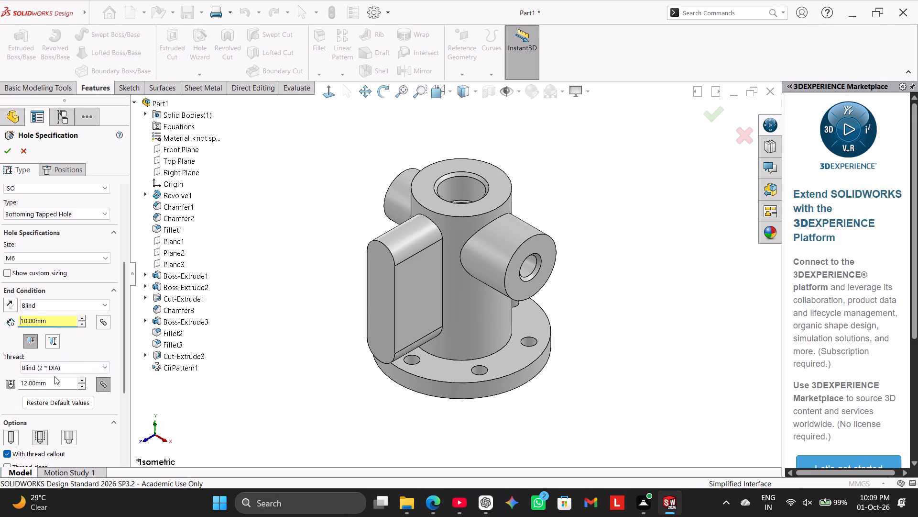
pyautogui.click(51, 344)
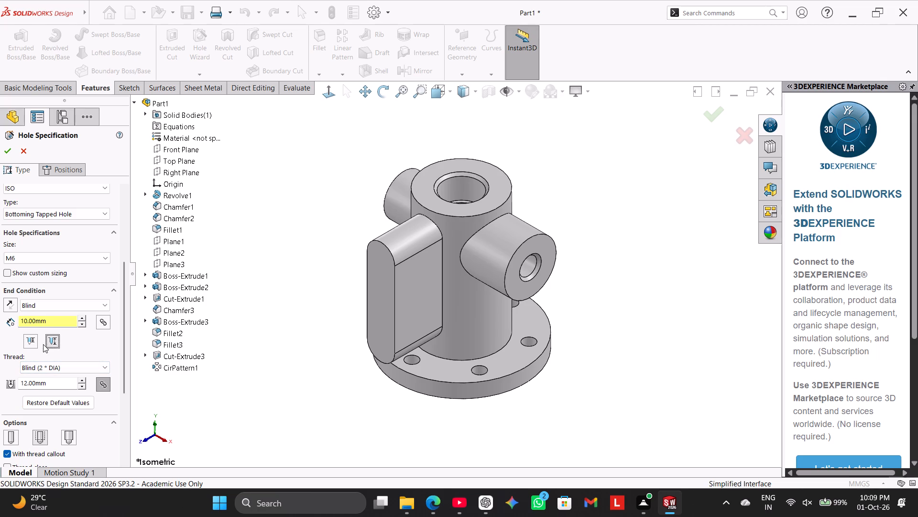
pyautogui.click(33, 341)
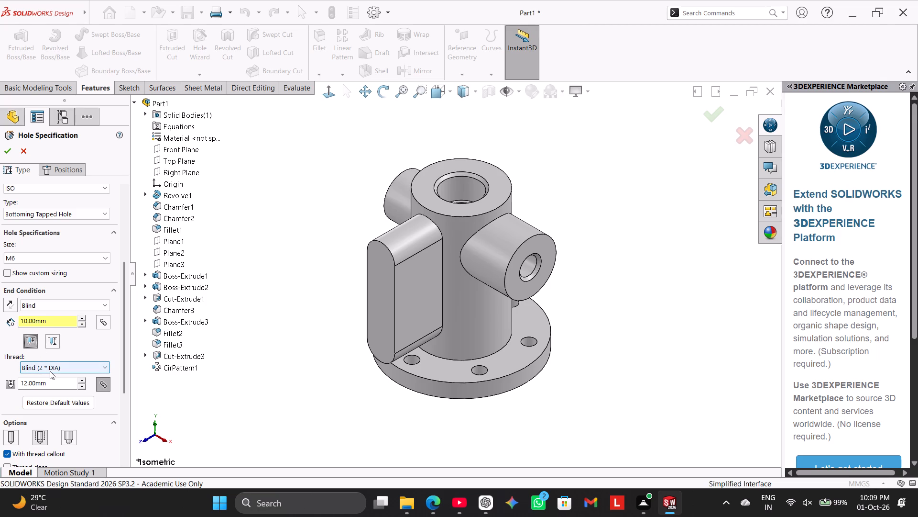
pyautogui.doubleClick(50, 380)
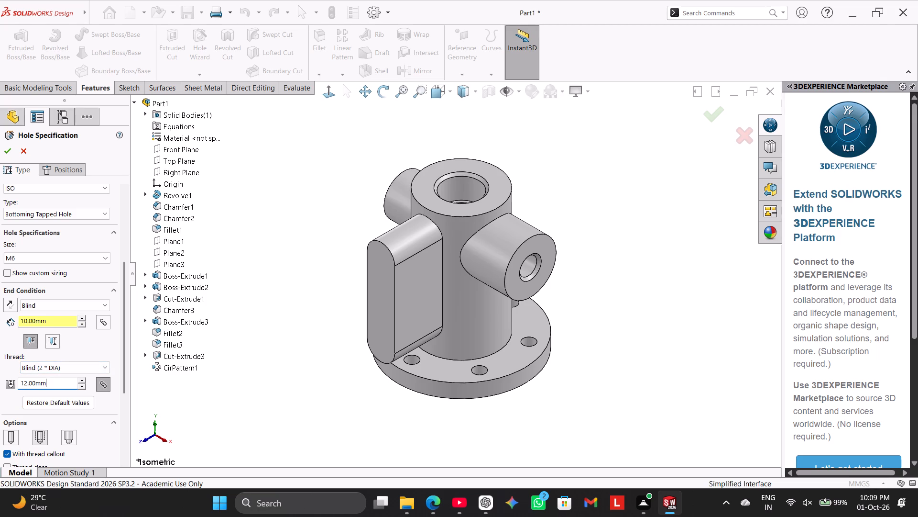
pyautogui.press('7')
pyautogui.press('Return')
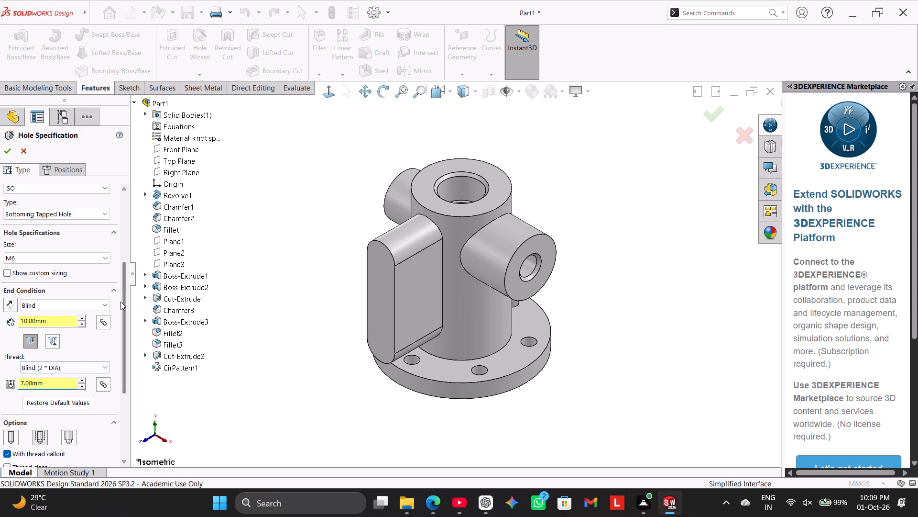
# Enable thread class 2B for the M6 tapped hole.
pyautogui.moveTo(127, 289); pyautogui.dragTo(124, 336)
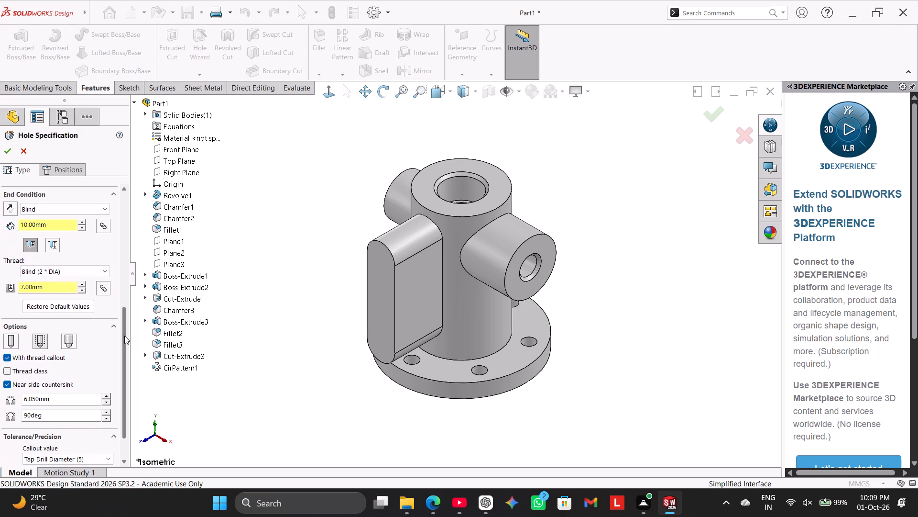
pyautogui.moveTo(124, 336); pyautogui.dragTo(120, 340)
pyautogui.click(23, 357)
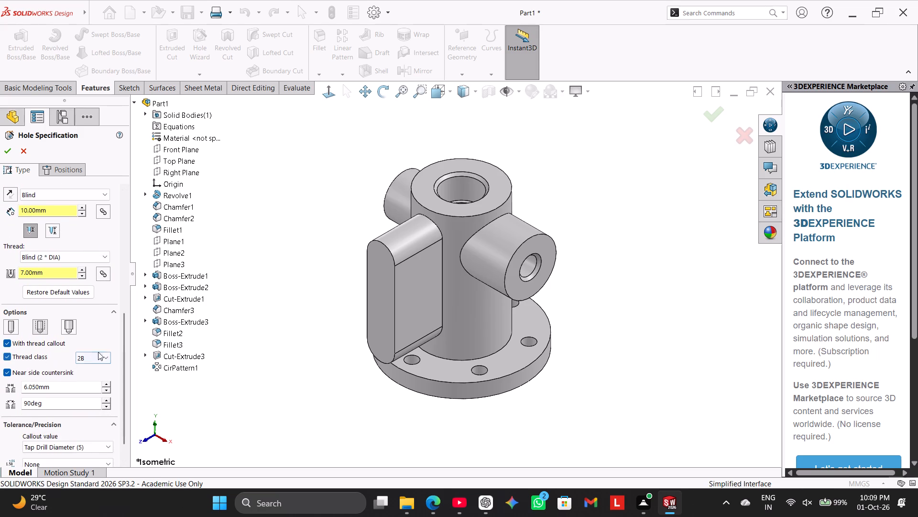
# Begin positioning the tapped hole on the top annular face of the central cylinder.
pyautogui.moveTo(123, 337); pyautogui.dragTo(133, 203)
pyautogui.click(62, 166)
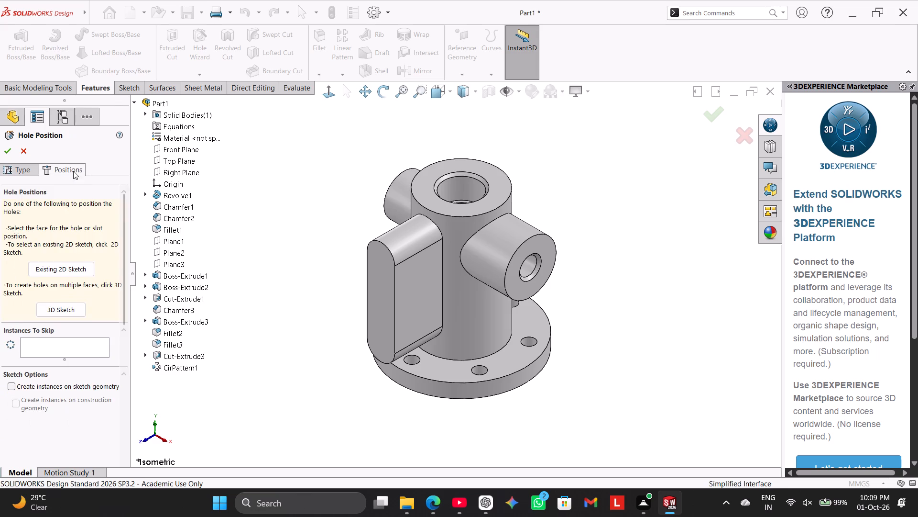
pyautogui.click(419, 195)
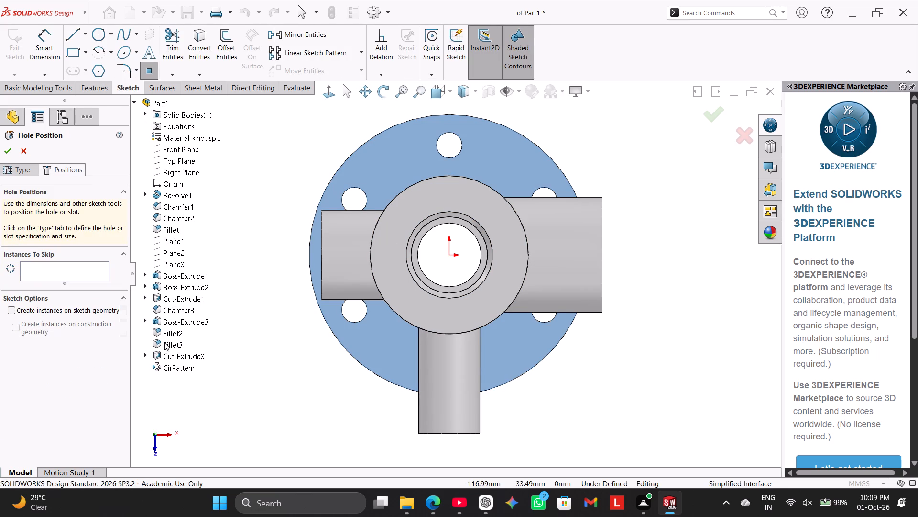
# Examine the flange hole cut's sketch circles and the part's hidden edges in the top view.
pyautogui.click(147, 356)
pyautogui.click(172, 363)
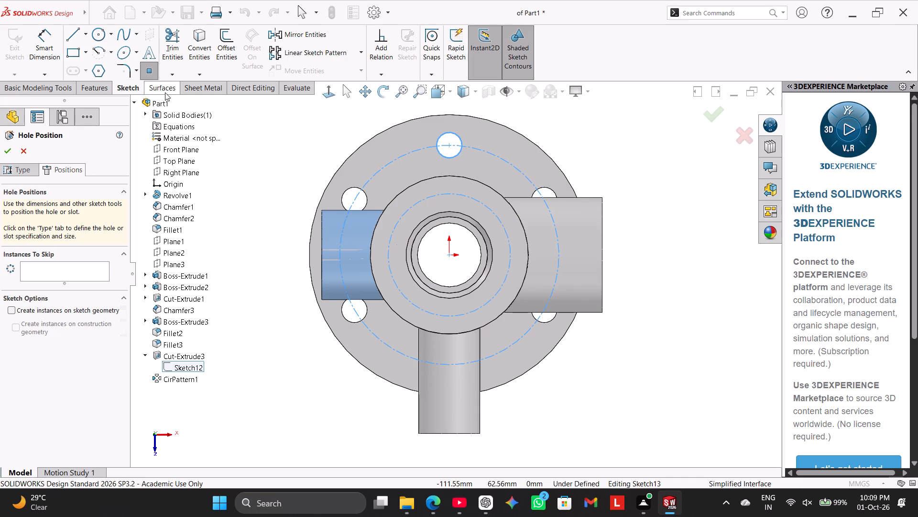
pyautogui.click(146, 352)
pyautogui.click(147, 355)
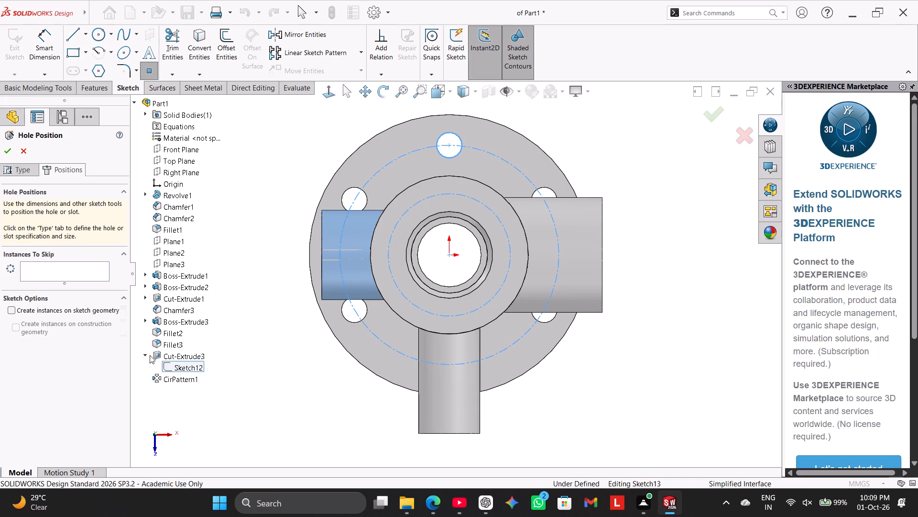
pyautogui.click(473, 96)
pyautogui.click(467, 169)
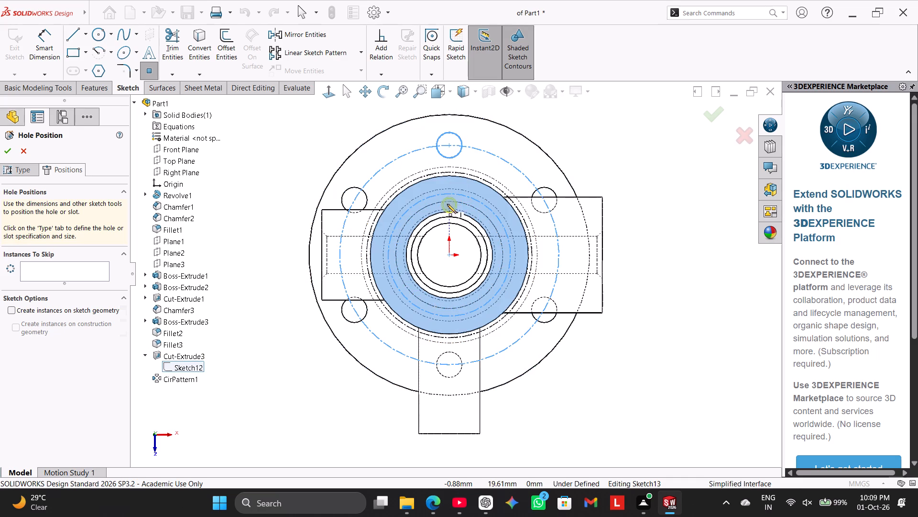
pyautogui.click(476, 93)
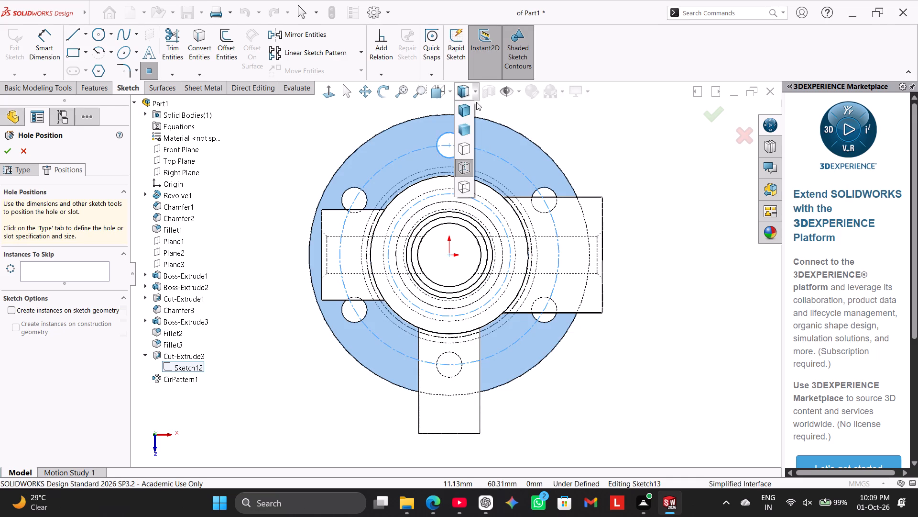
pyautogui.click(467, 107)
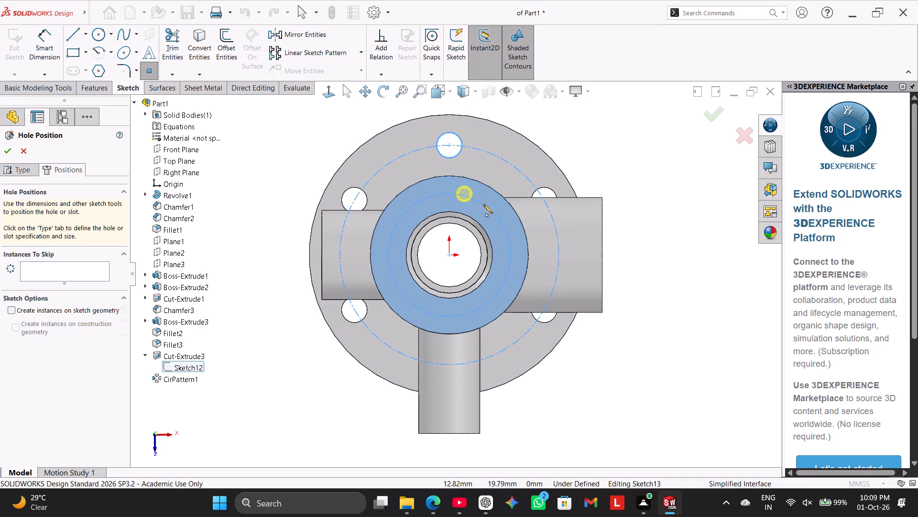
# Sketch a circle about 51 mm in diameter centred on the origin on the cylinder's top face.
pyautogui.click(104, 34)
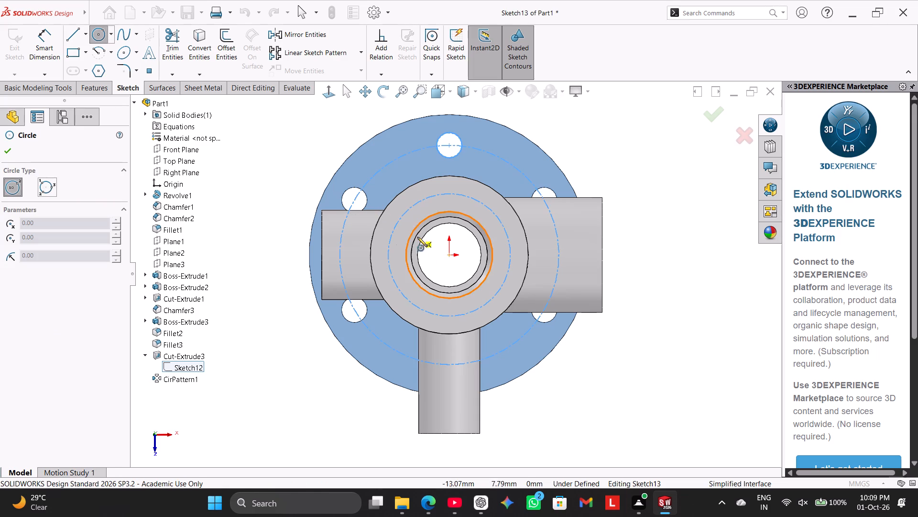
pyautogui.click(450, 255)
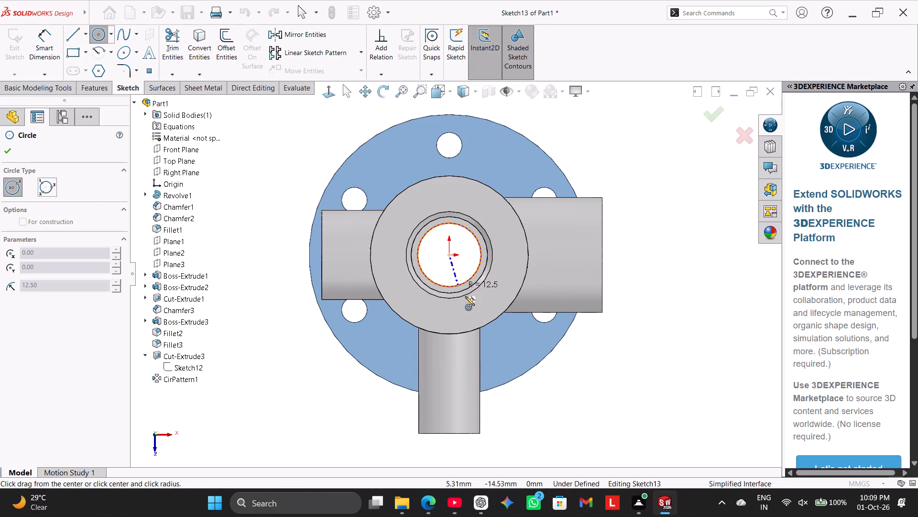
pyautogui.click(487, 308)
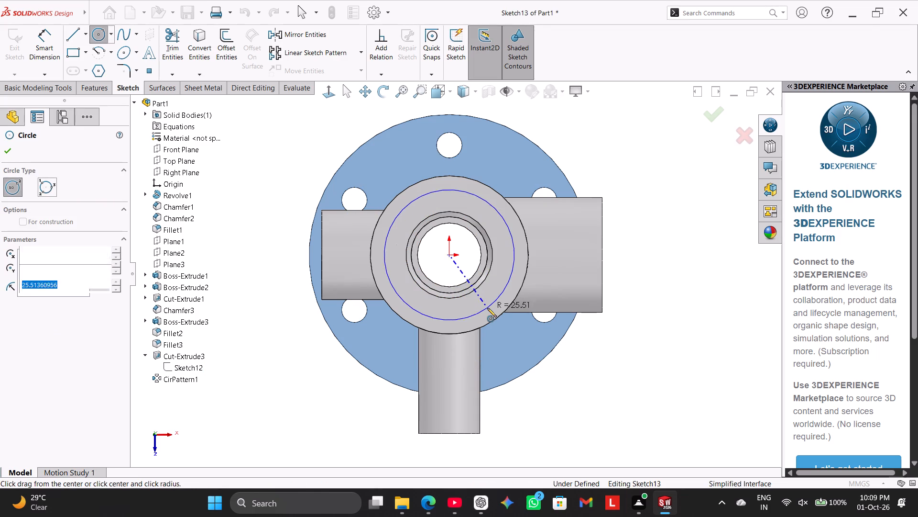
pyautogui.rightClick(257, 182)
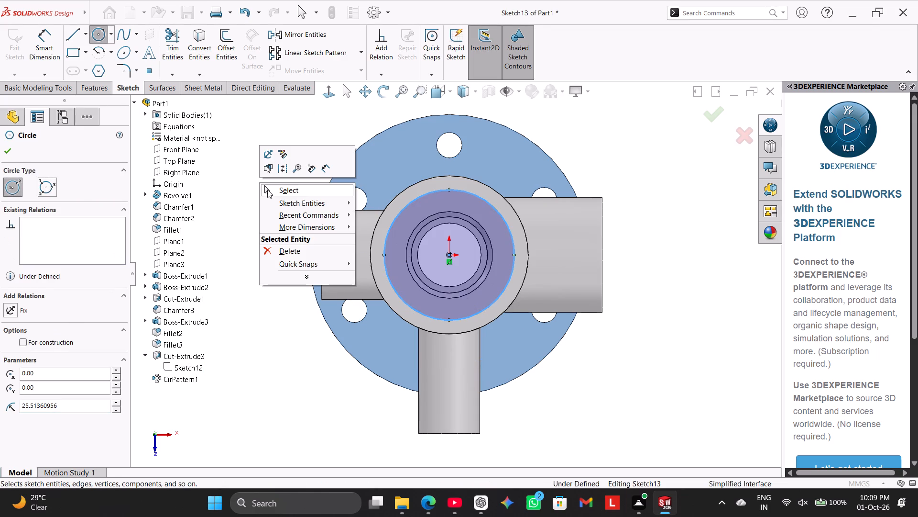
pyautogui.click(267, 190)
# Dimension the new circle's diameter as 48 mm.
pyautogui.click(45, 46)
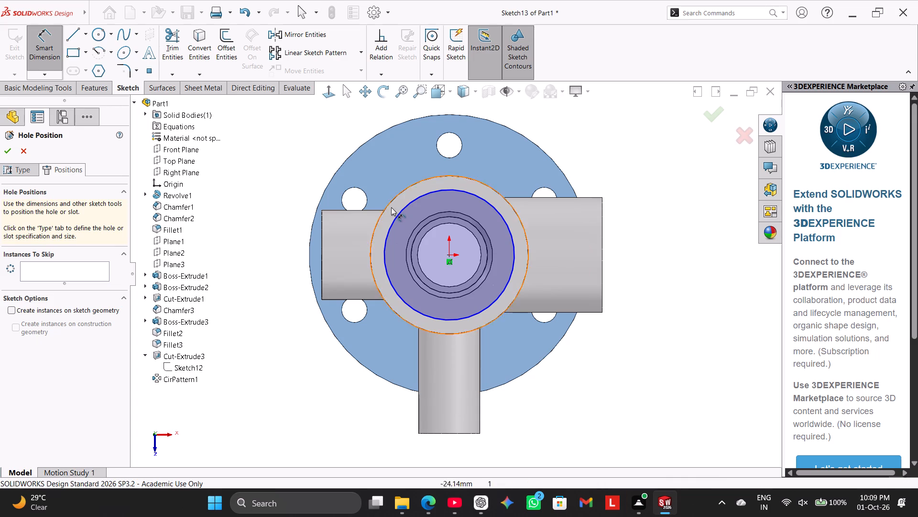
pyautogui.click(402, 213)
pyautogui.click(288, 137)
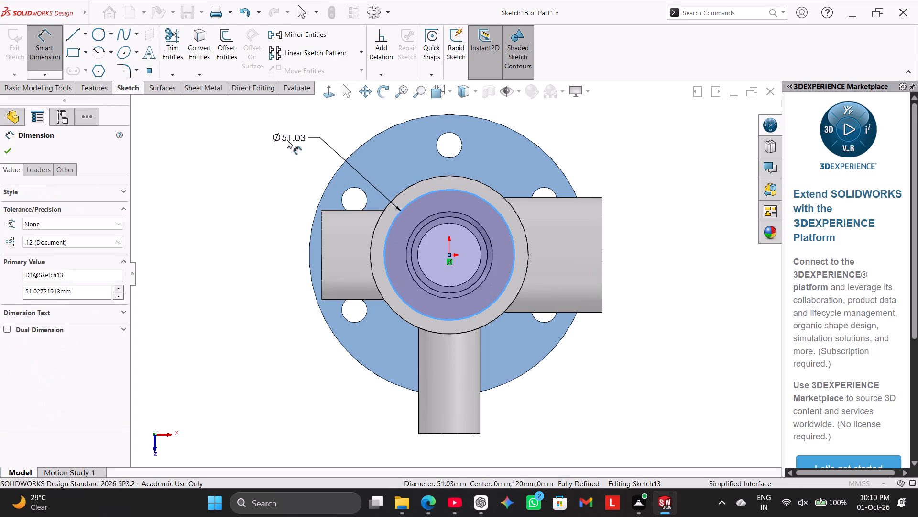
pyautogui.write('48')
pyautogui.press('Return')
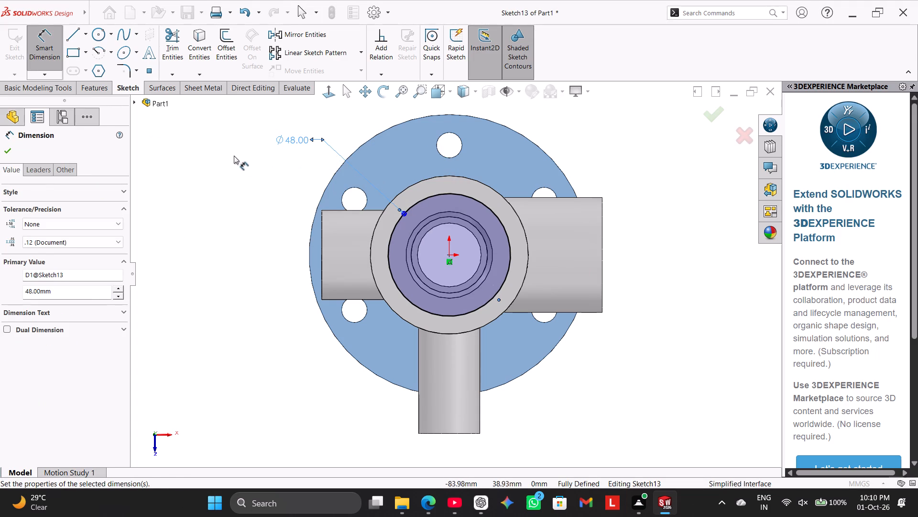
pyautogui.rightClick(232, 155)
pyautogui.click(267, 187)
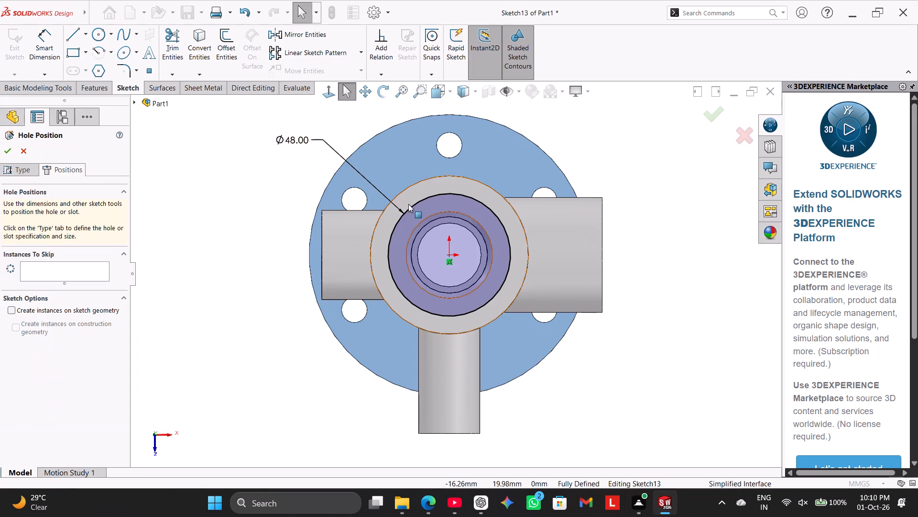
# Convert the 48 mm circle to construction geometry.
pyautogui.rightClick(412, 204)
pyautogui.click(438, 187)
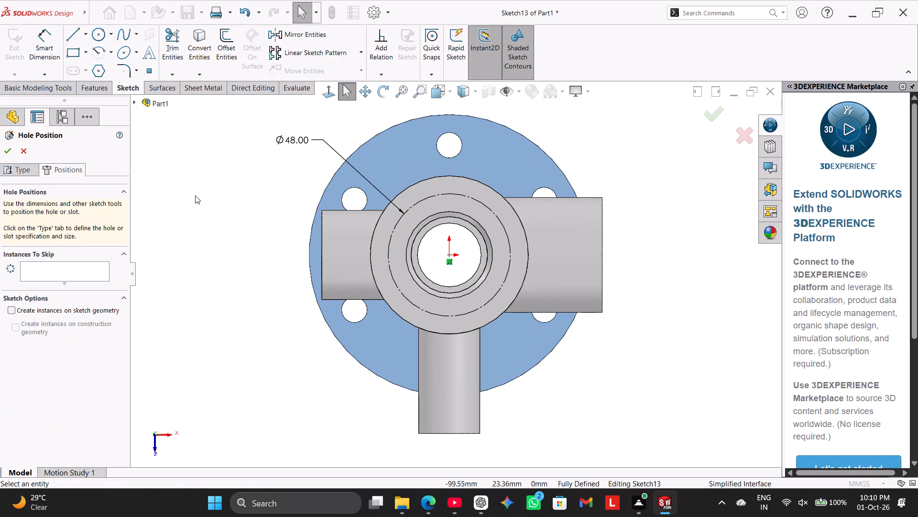
# Place M6 tapped hole points at the four quadrants of the 48 mm construction circle and finish the holes.
pyautogui.click(149, 66)
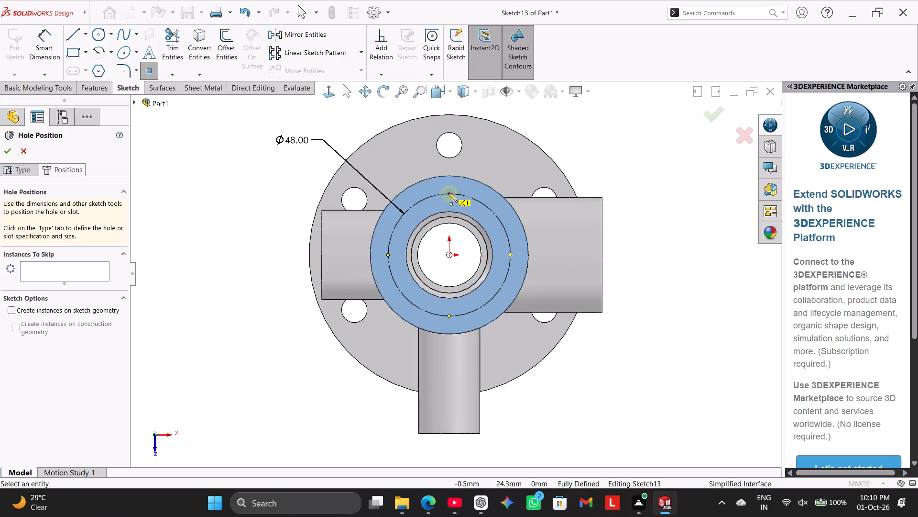
pyautogui.click(448, 193)
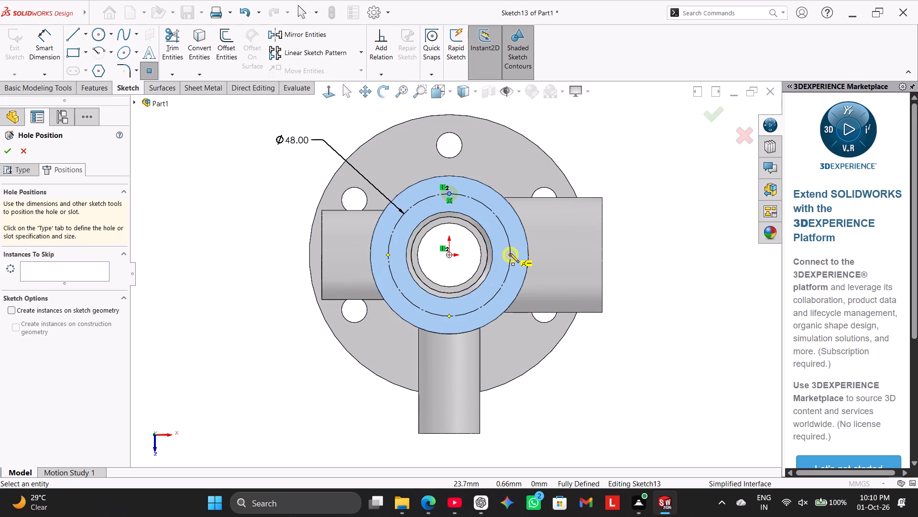
pyautogui.click(510, 253)
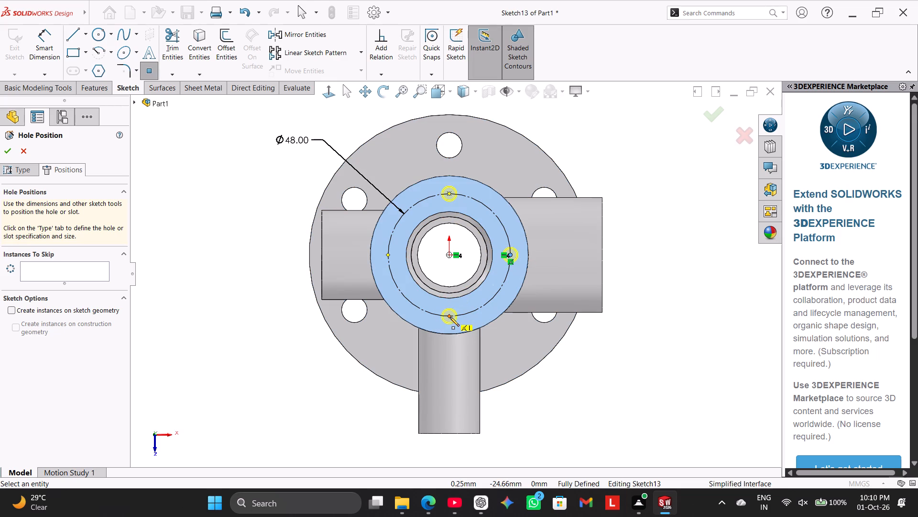
pyautogui.click(450, 317)
pyautogui.click(388, 254)
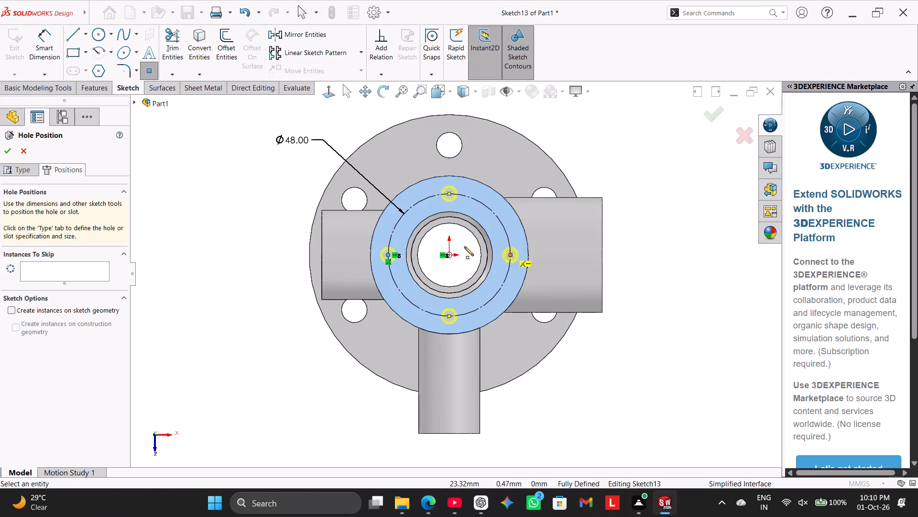
pyautogui.rightClick(200, 185)
pyautogui.click(215, 192)
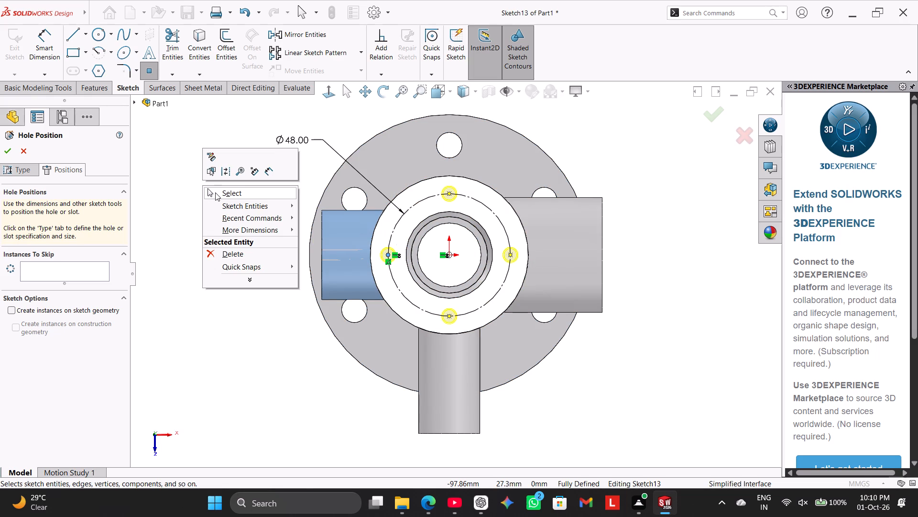
pyautogui.click(9, 148)
pyautogui.click(234, 236)
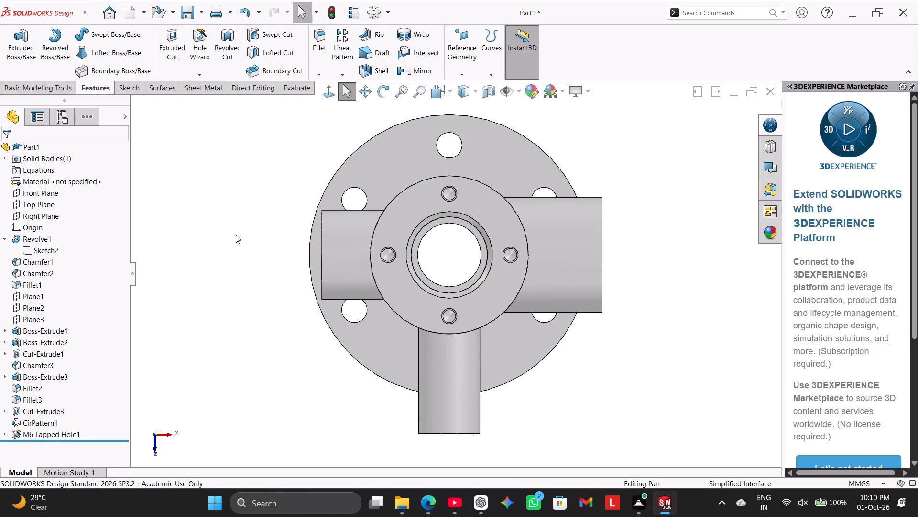
# Examine the tapped holes and internal bores from several angles and in a section through the Front Plane.
pyautogui.moveTo(236, 235); pyautogui.dragTo(231, 220, button='middle')
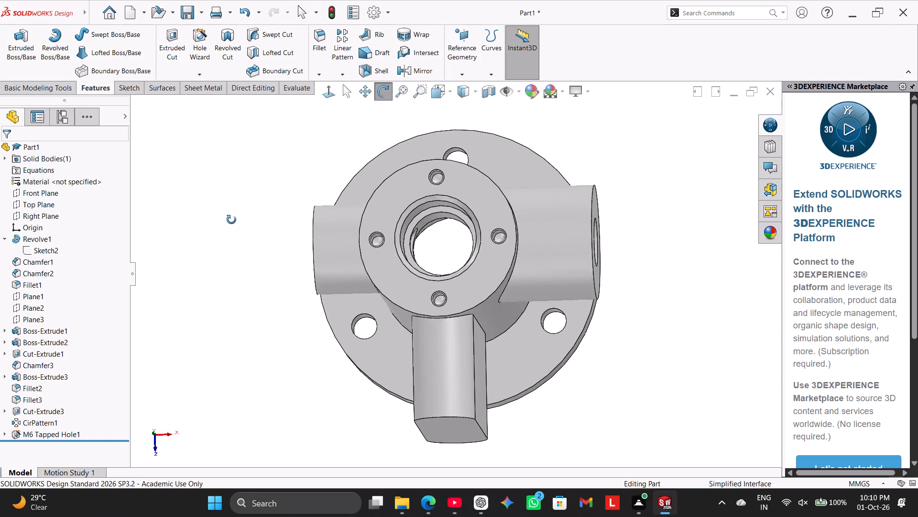
pyautogui.moveTo(231, 220); pyautogui.dragTo(240, 151, button='middle')
pyautogui.moveTo(253, 204); pyautogui.dragTo(260, 189, button='middle')
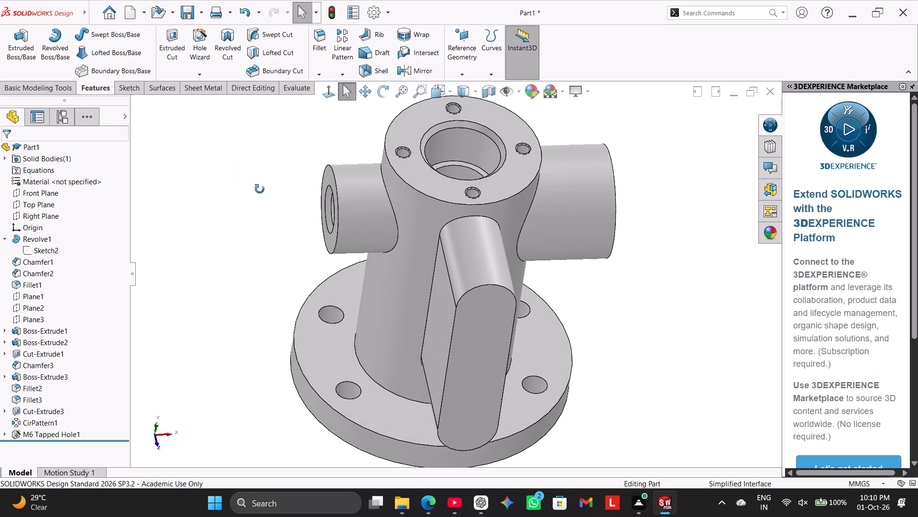
pyautogui.moveTo(260, 189); pyautogui.dragTo(262, 182, button='middle')
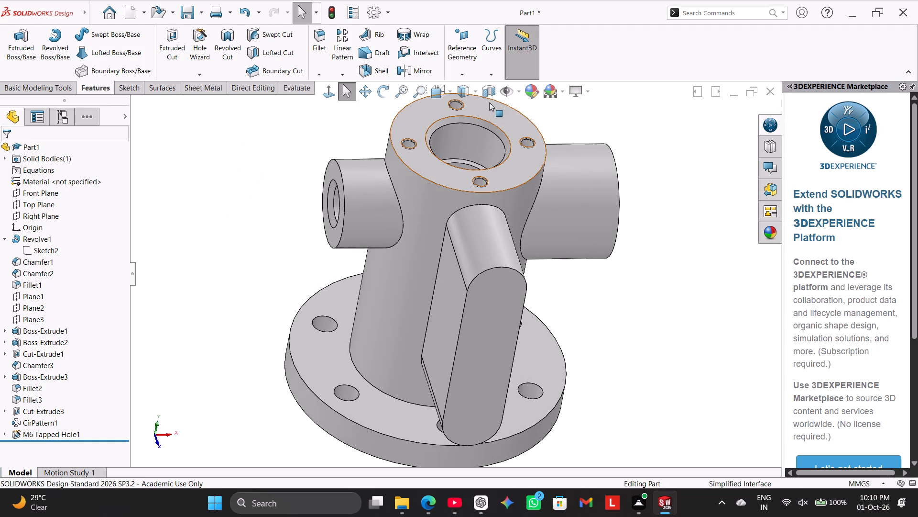
pyautogui.click(489, 87)
pyautogui.moveTo(286, 170); pyautogui.dragTo(282, 163, button='middle')
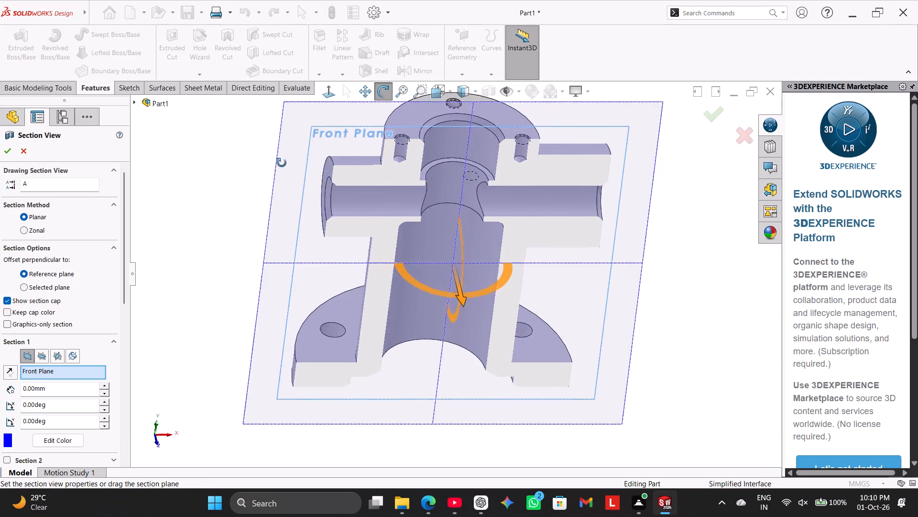
pyautogui.moveTo(282, 163); pyautogui.dragTo(270, 126, button='middle')
pyautogui.moveTo(261, 194); pyautogui.dragTo(261, 178, button='middle')
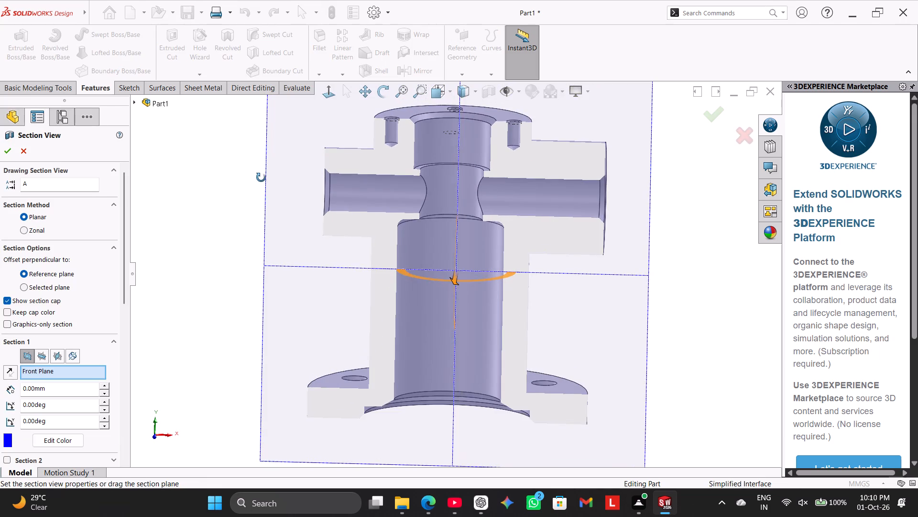
pyautogui.moveTo(261, 178); pyautogui.dragTo(260, 188, button='middle')
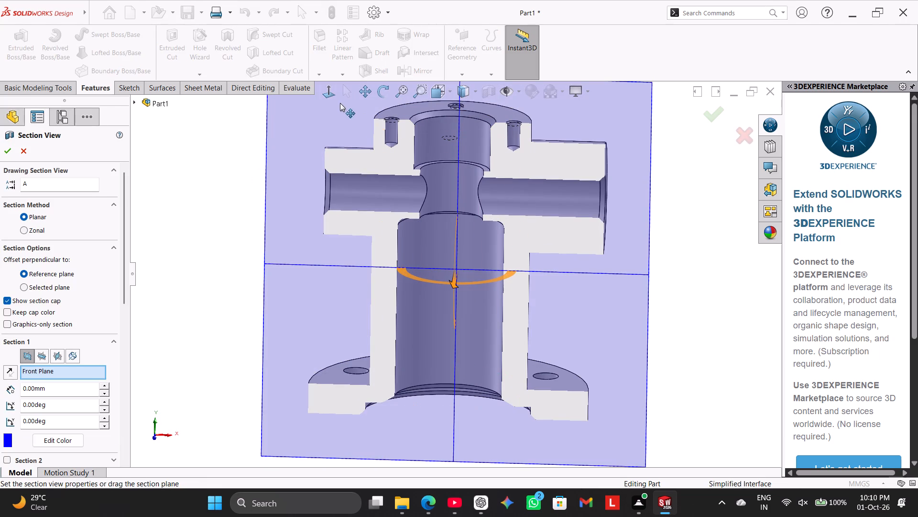
pyautogui.click(21, 152)
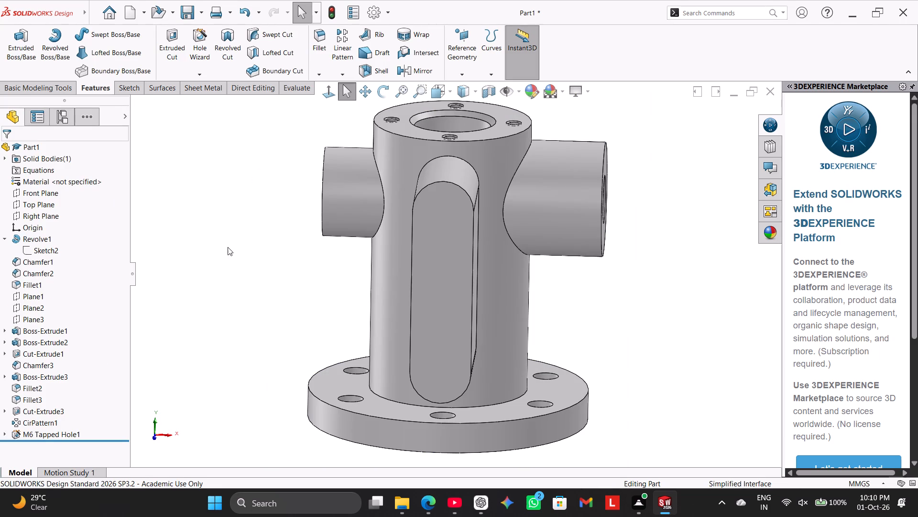
pyautogui.moveTo(230, 250); pyautogui.dragTo(235, 278, button='middle')
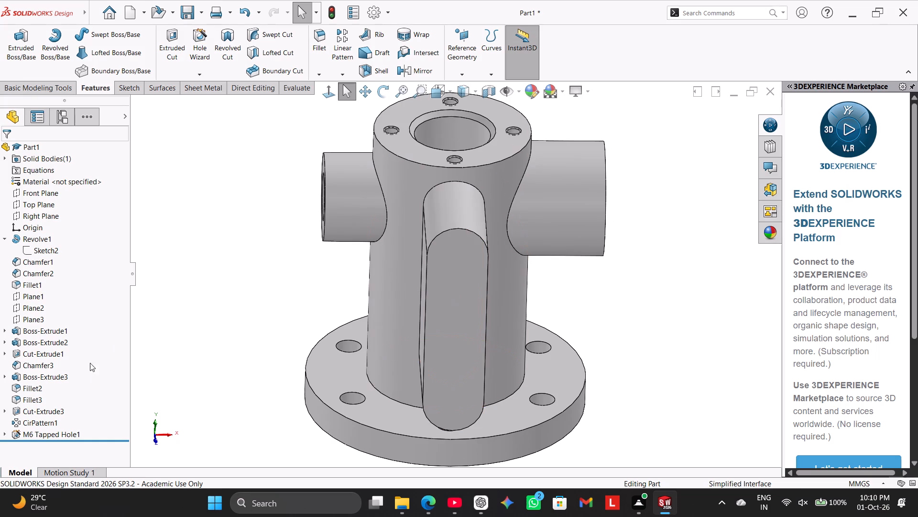
# Define an ISO M10 bottoming tapped hole with a 25 mm blind depth and an 18 mm thread depth.
pyautogui.click(193, 47)
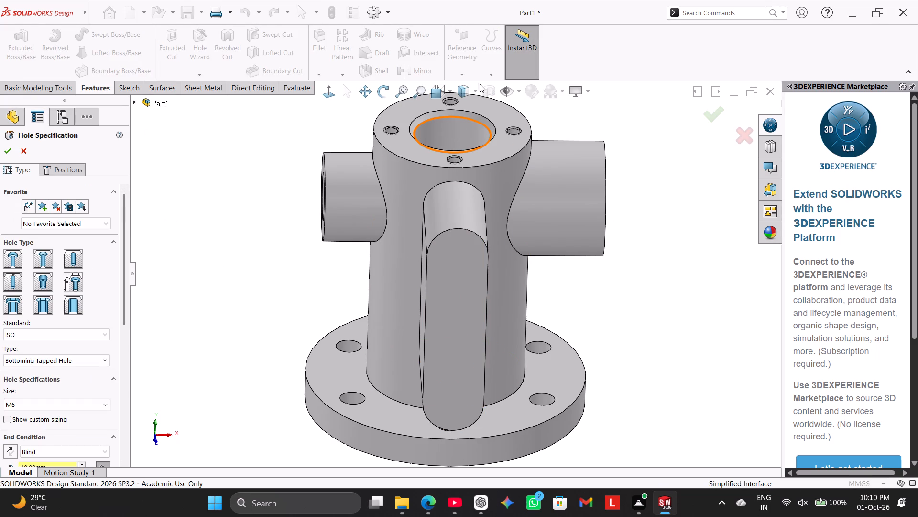
pyautogui.moveTo(127, 209); pyautogui.dragTo(136, 266)
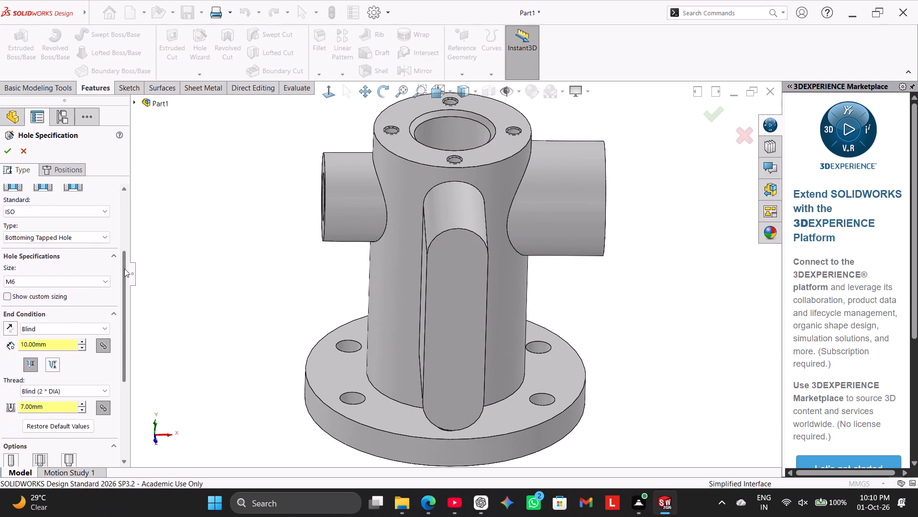
pyautogui.click(93, 278)
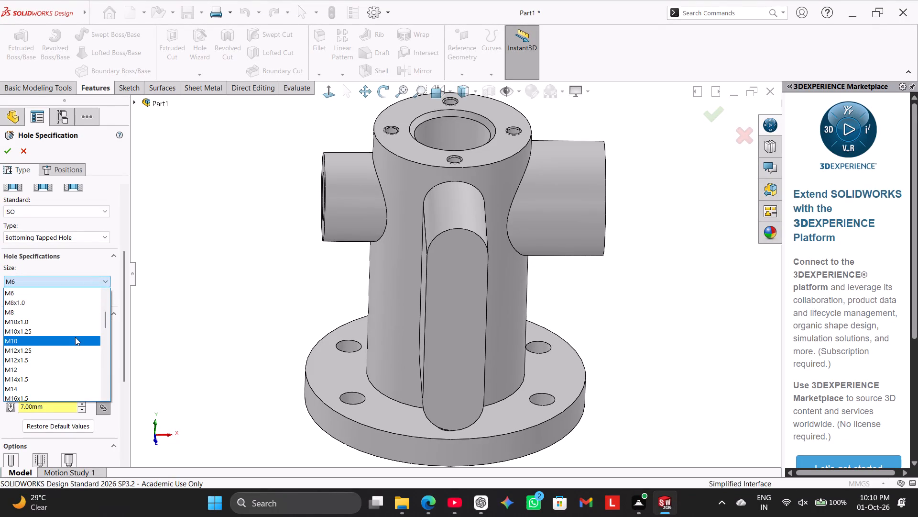
pyautogui.click(75, 337)
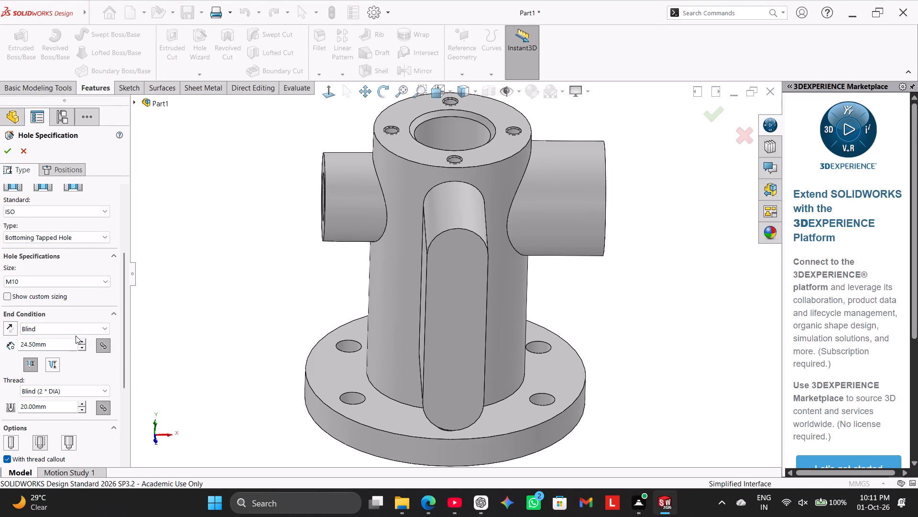
pyautogui.doubleClick(67, 342)
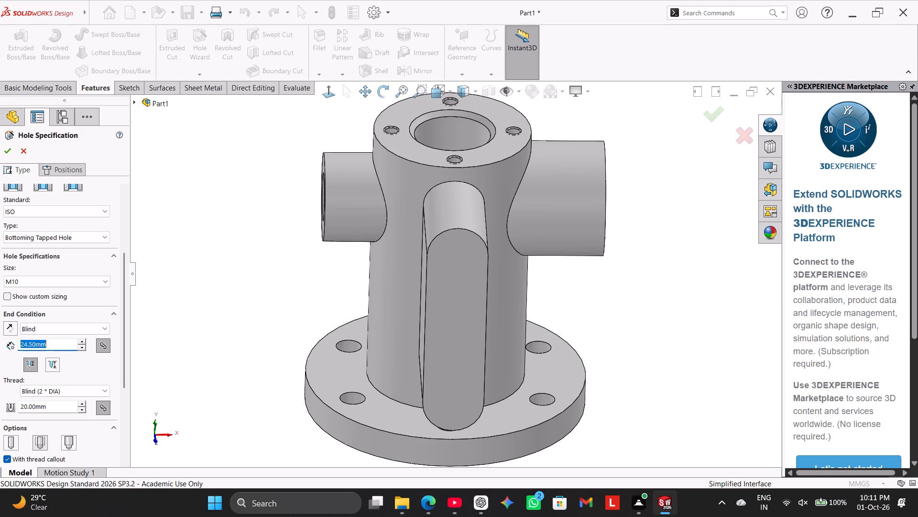
pyautogui.write('25')
pyautogui.press('Return')
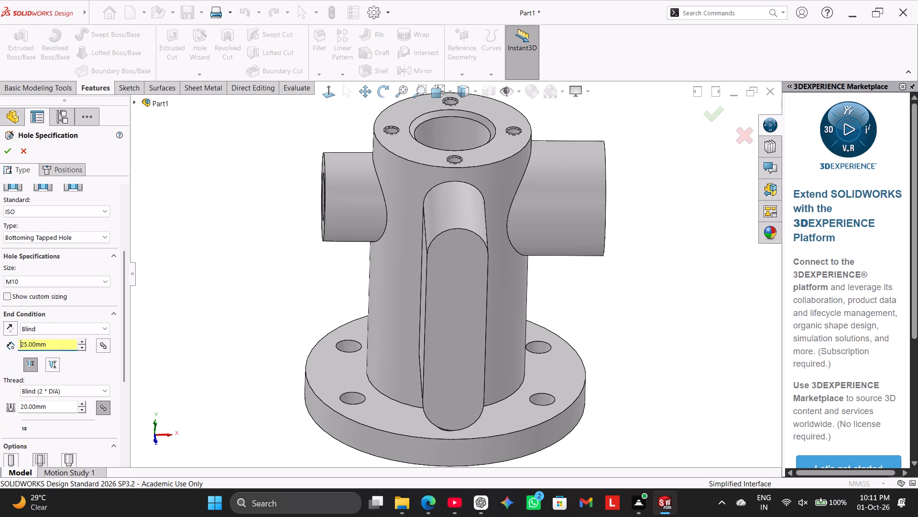
pyautogui.doubleClick(61, 411)
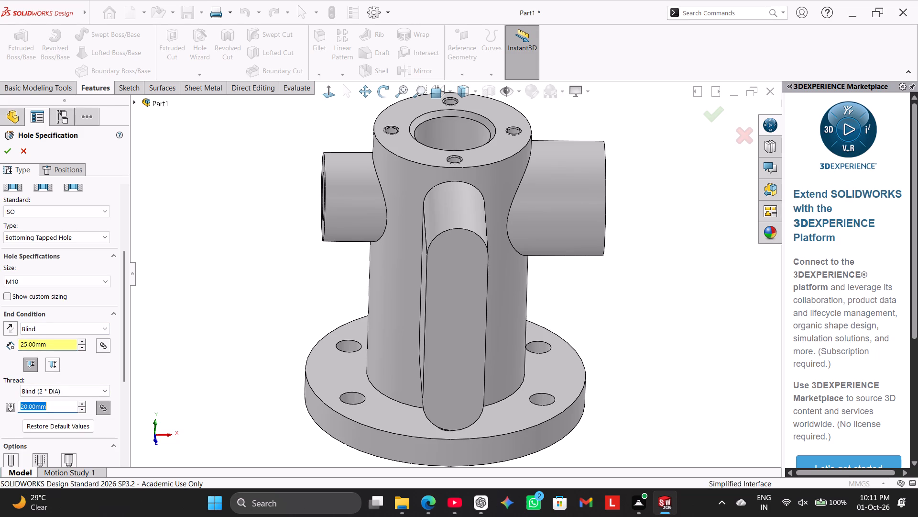
pyautogui.write('18')
pyautogui.press('Return')
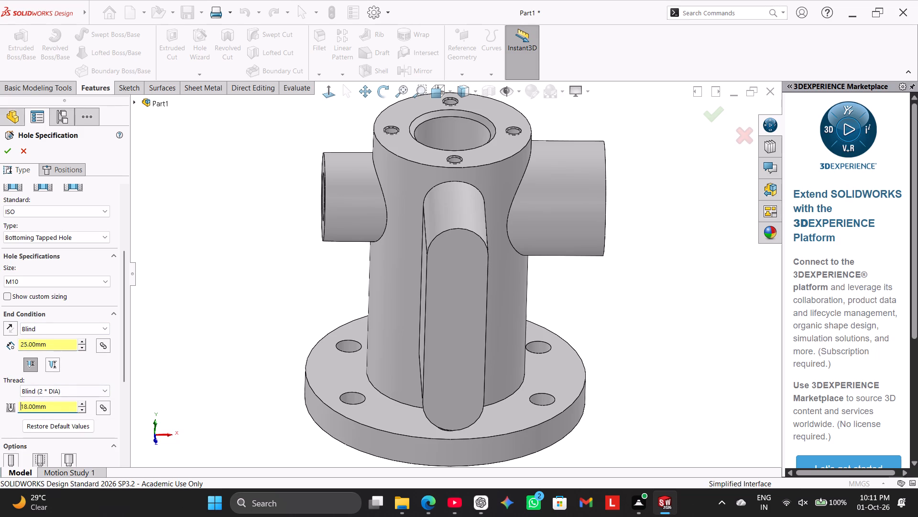
pyautogui.moveTo(121, 359); pyautogui.dragTo(118, 410)
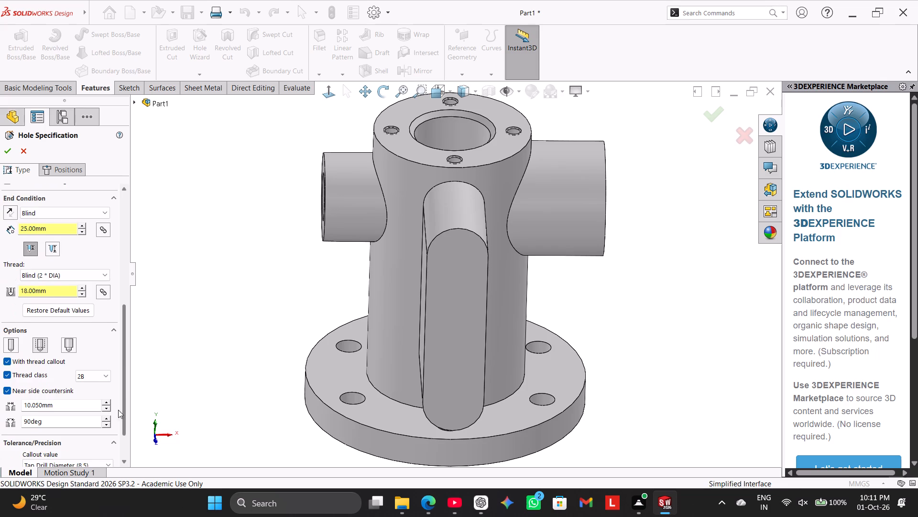
pyautogui.moveTo(118, 410); pyautogui.dragTo(126, 412)
# Position the hole on the slot-shaped boss's flat face and sketch a vertical centreline about 66 mm long between its arc centres.
pyautogui.click(66, 171)
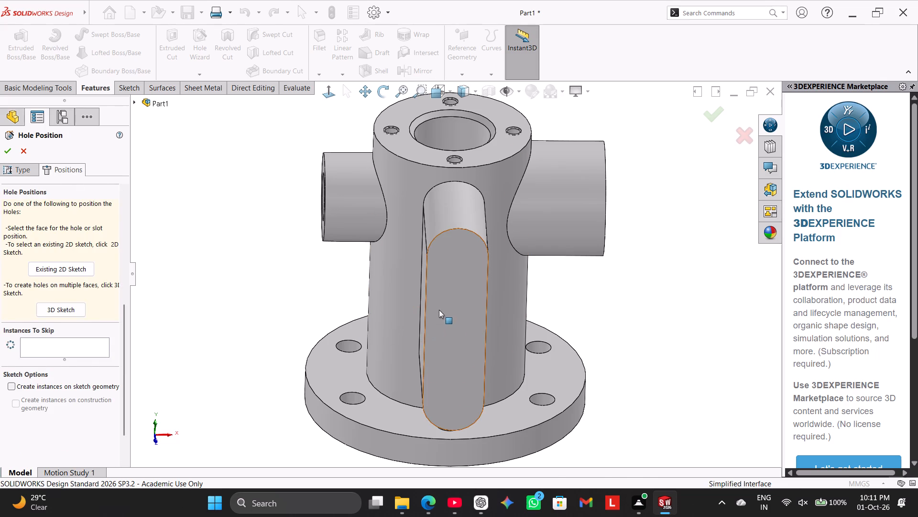
pyautogui.click(440, 310)
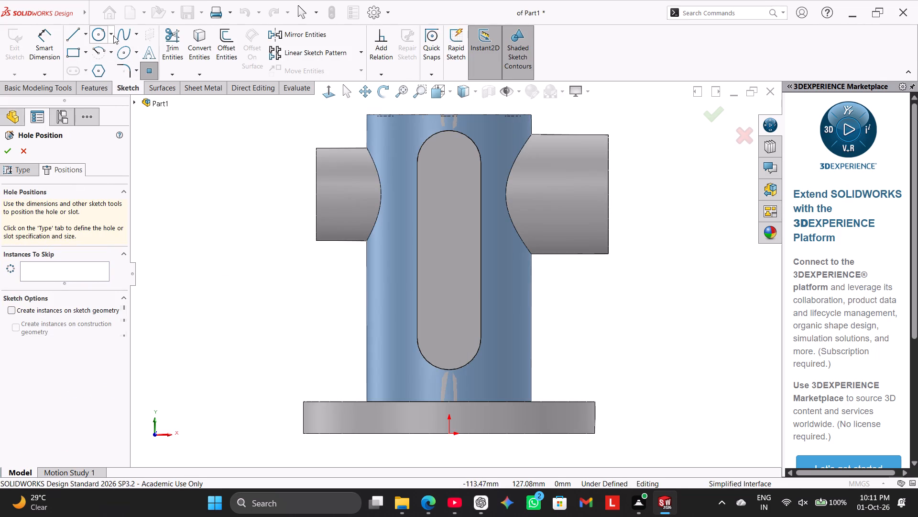
pyautogui.click(87, 32)
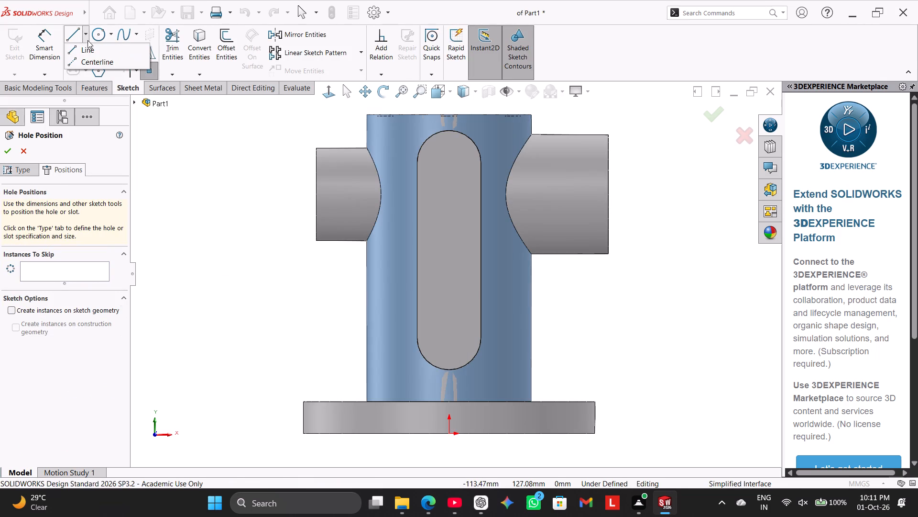
pyautogui.click(88, 61)
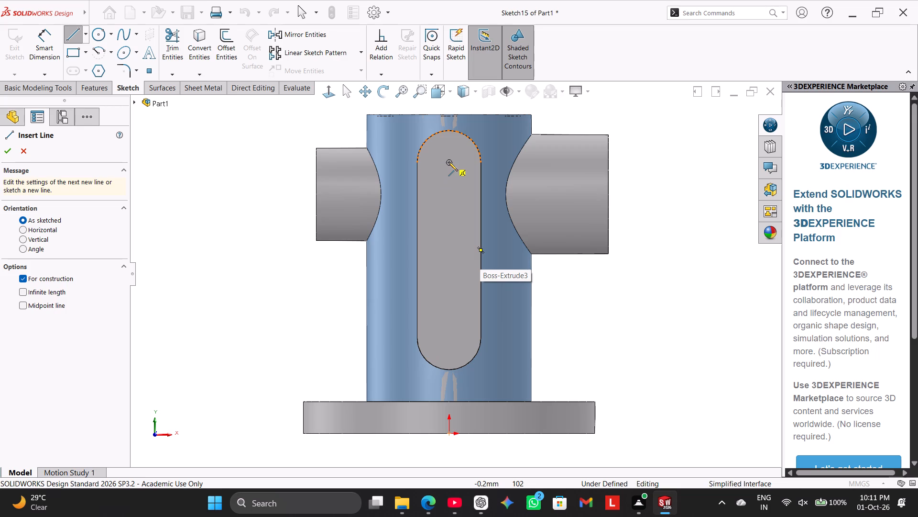
pyautogui.click(448, 162)
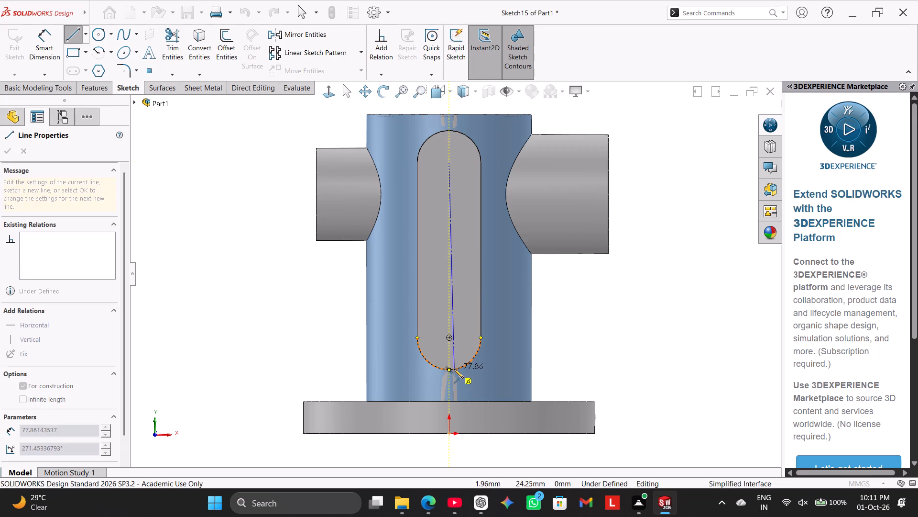
pyautogui.click(448, 336)
pyautogui.rightClick(249, 265)
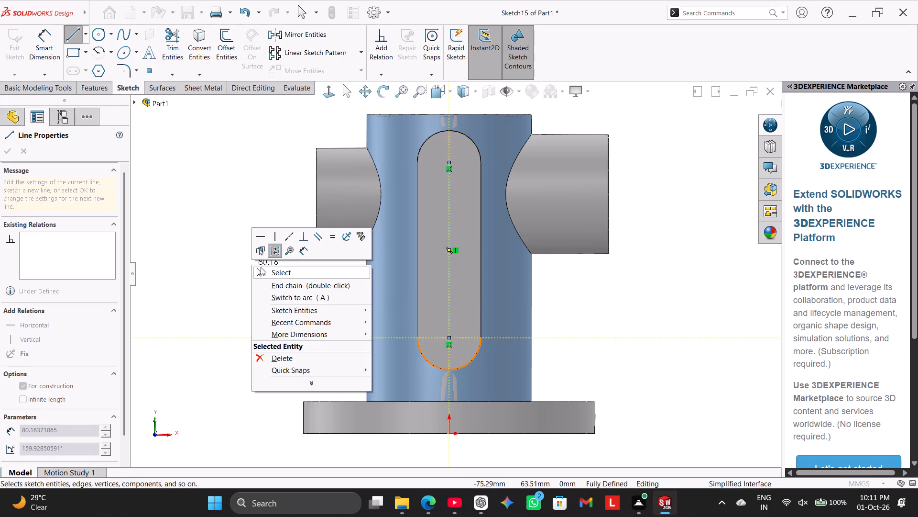
pyautogui.click(271, 270)
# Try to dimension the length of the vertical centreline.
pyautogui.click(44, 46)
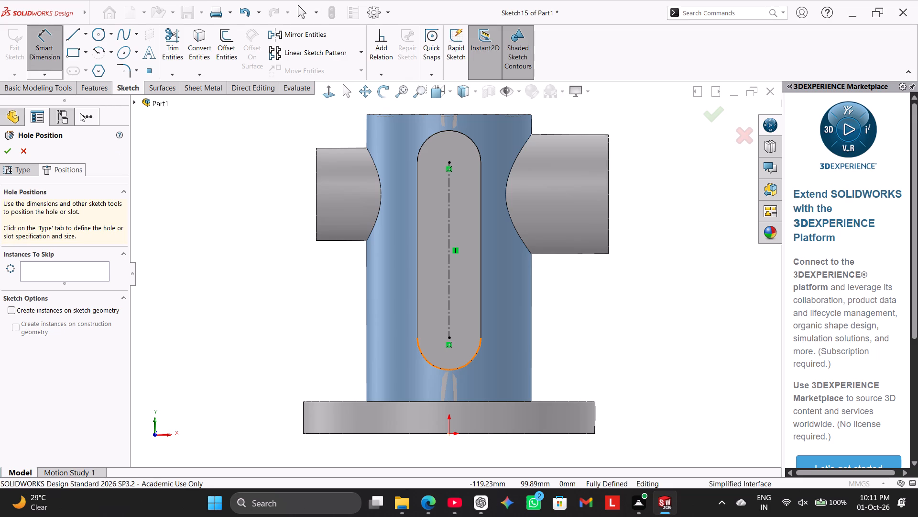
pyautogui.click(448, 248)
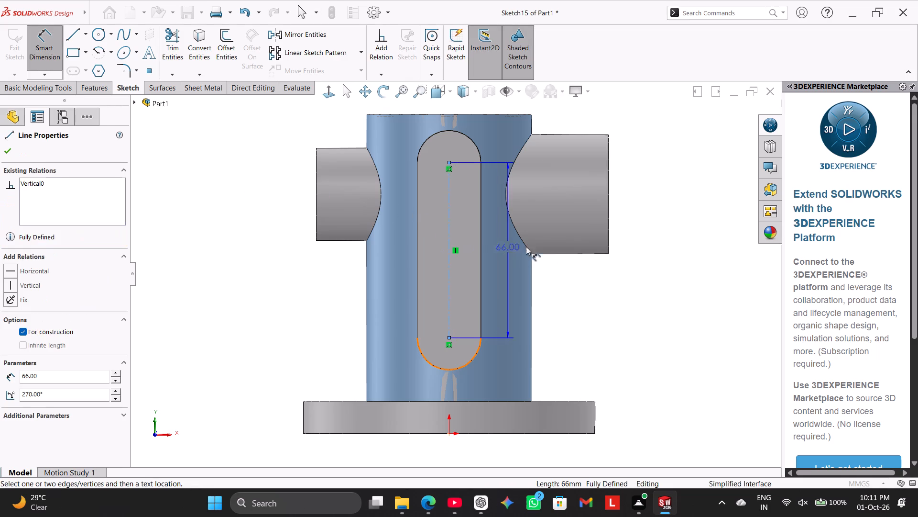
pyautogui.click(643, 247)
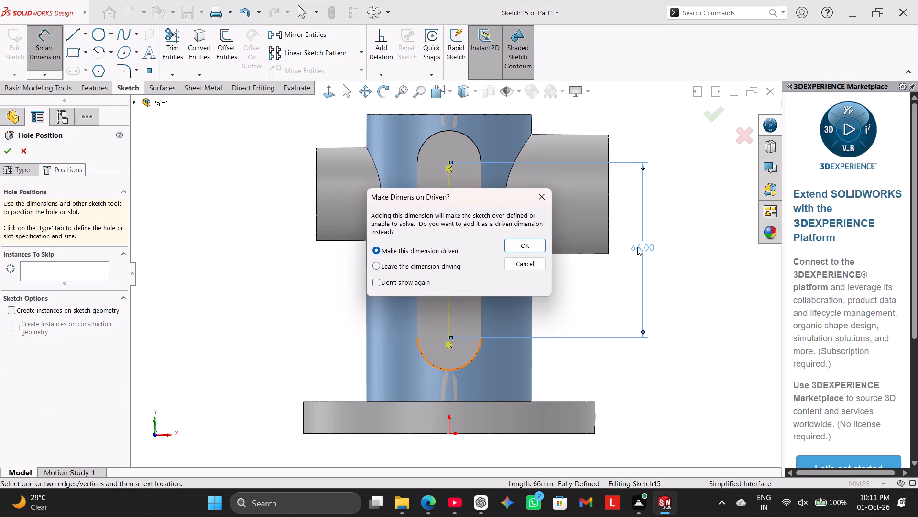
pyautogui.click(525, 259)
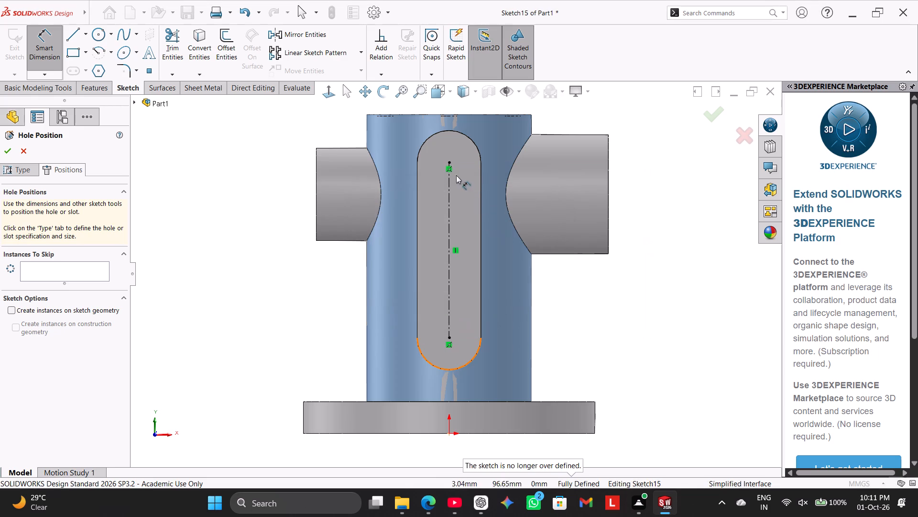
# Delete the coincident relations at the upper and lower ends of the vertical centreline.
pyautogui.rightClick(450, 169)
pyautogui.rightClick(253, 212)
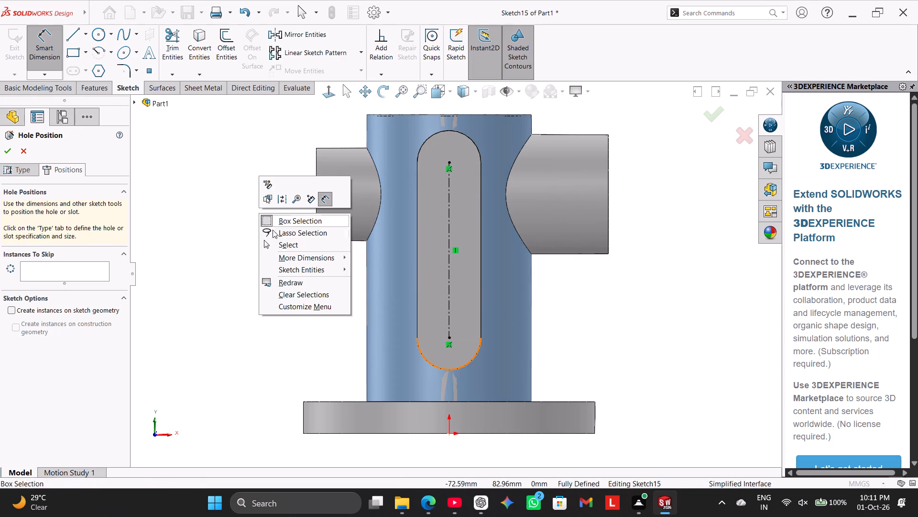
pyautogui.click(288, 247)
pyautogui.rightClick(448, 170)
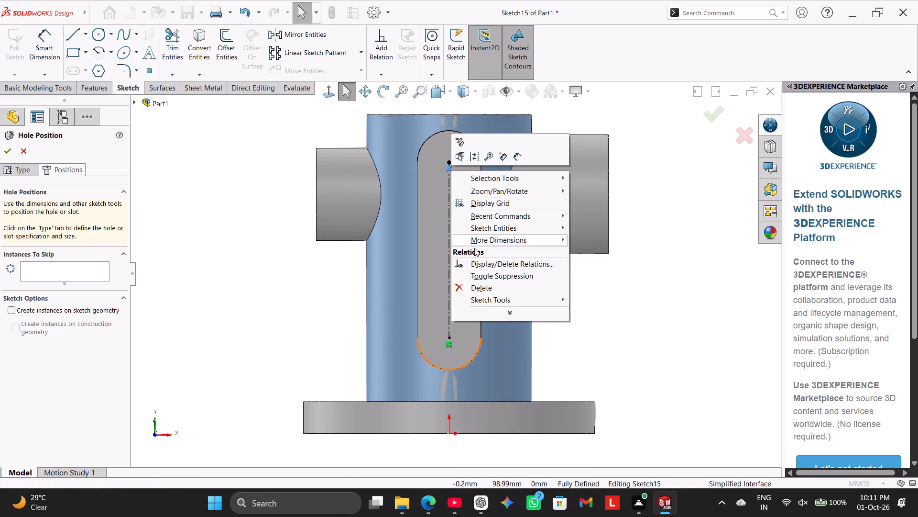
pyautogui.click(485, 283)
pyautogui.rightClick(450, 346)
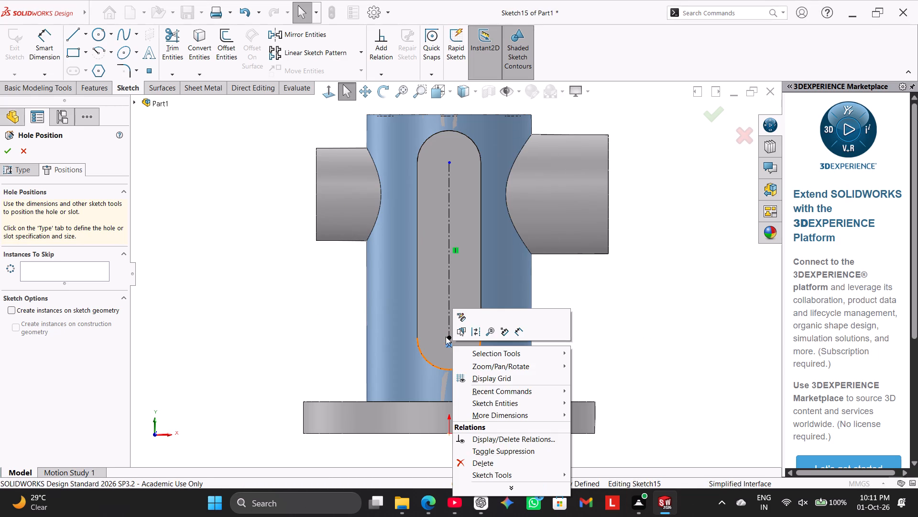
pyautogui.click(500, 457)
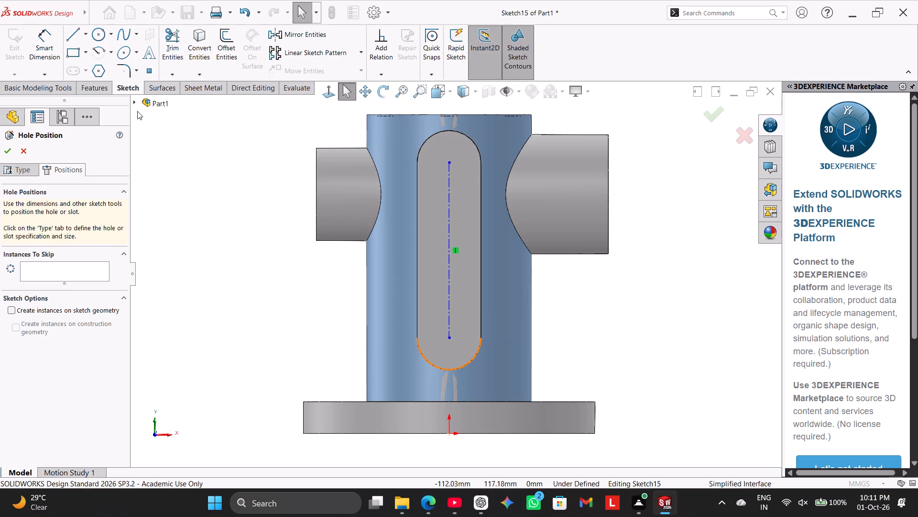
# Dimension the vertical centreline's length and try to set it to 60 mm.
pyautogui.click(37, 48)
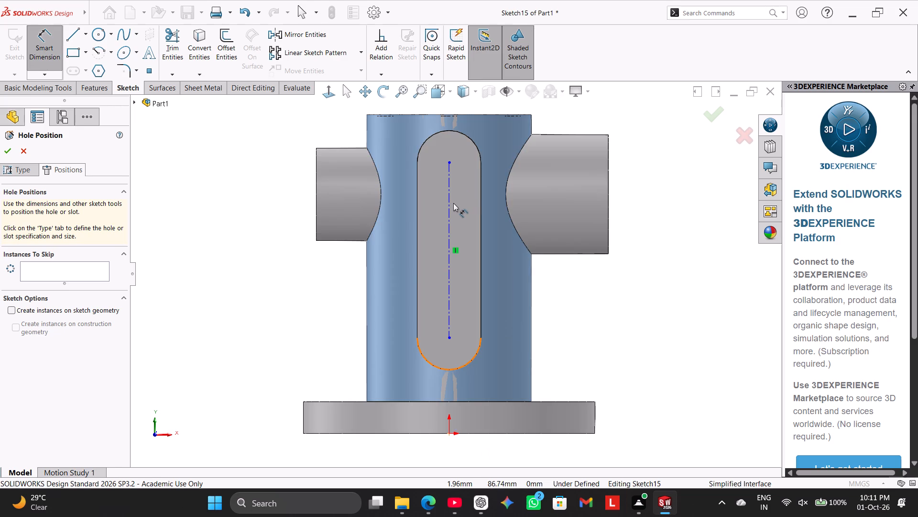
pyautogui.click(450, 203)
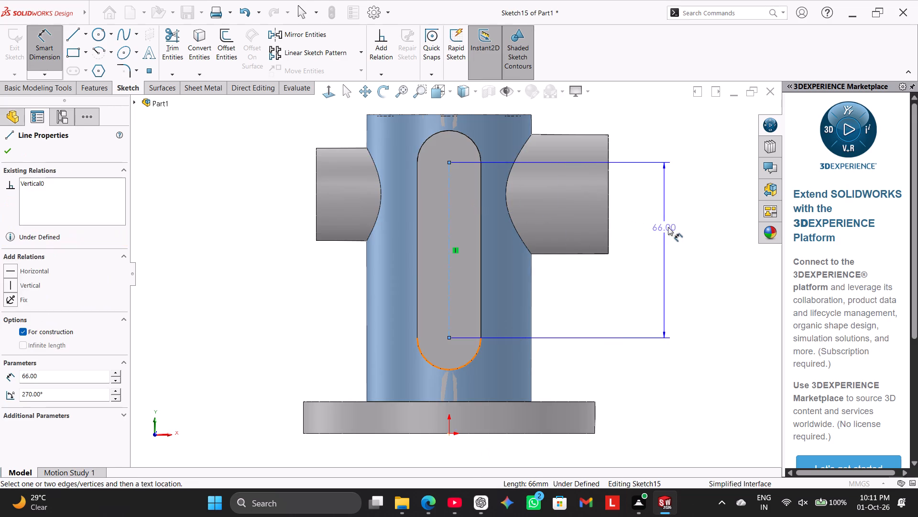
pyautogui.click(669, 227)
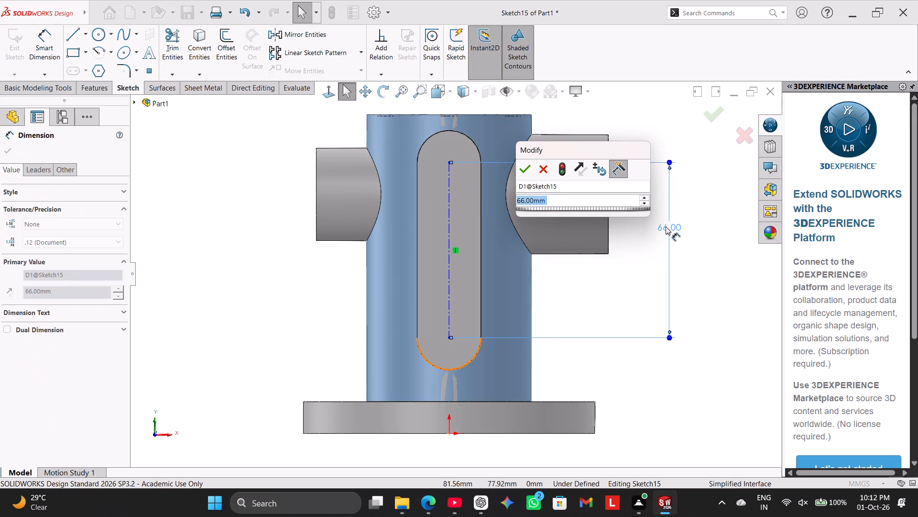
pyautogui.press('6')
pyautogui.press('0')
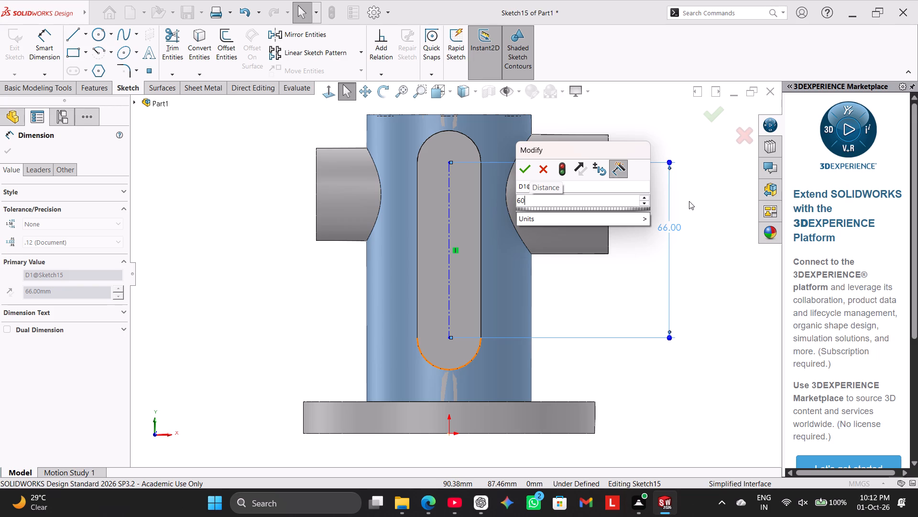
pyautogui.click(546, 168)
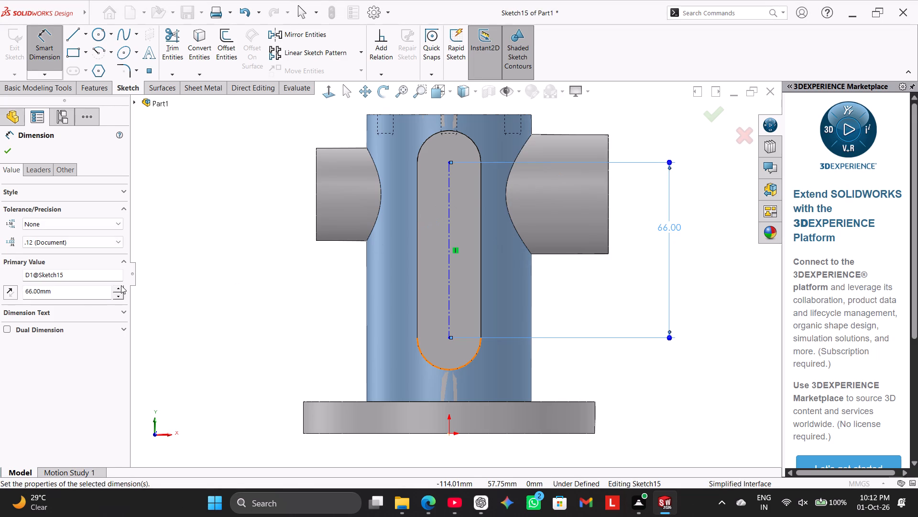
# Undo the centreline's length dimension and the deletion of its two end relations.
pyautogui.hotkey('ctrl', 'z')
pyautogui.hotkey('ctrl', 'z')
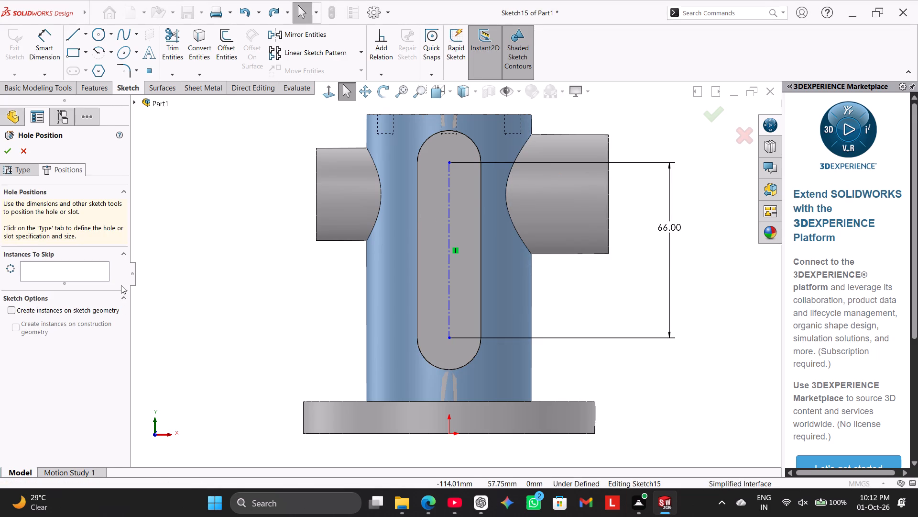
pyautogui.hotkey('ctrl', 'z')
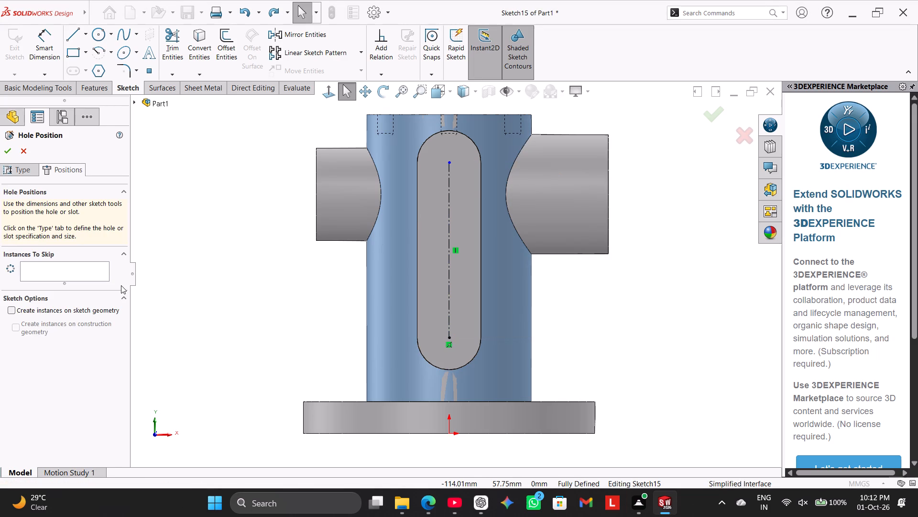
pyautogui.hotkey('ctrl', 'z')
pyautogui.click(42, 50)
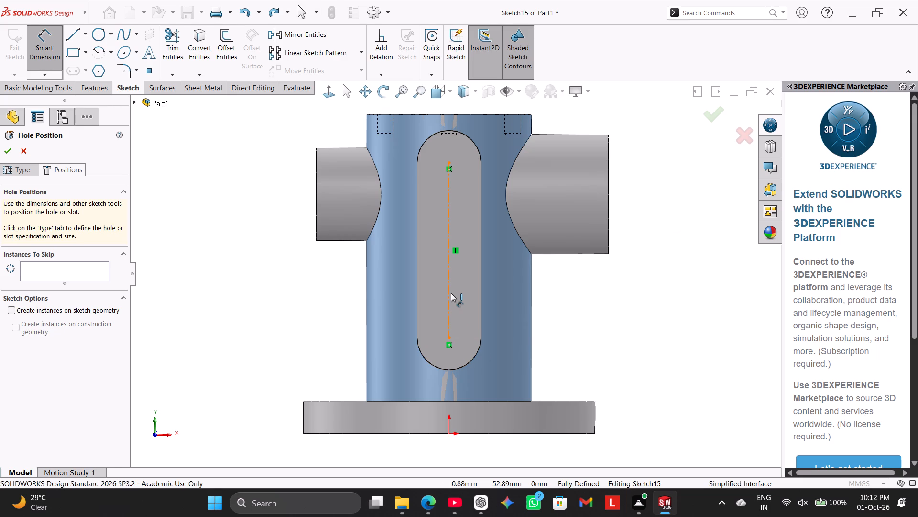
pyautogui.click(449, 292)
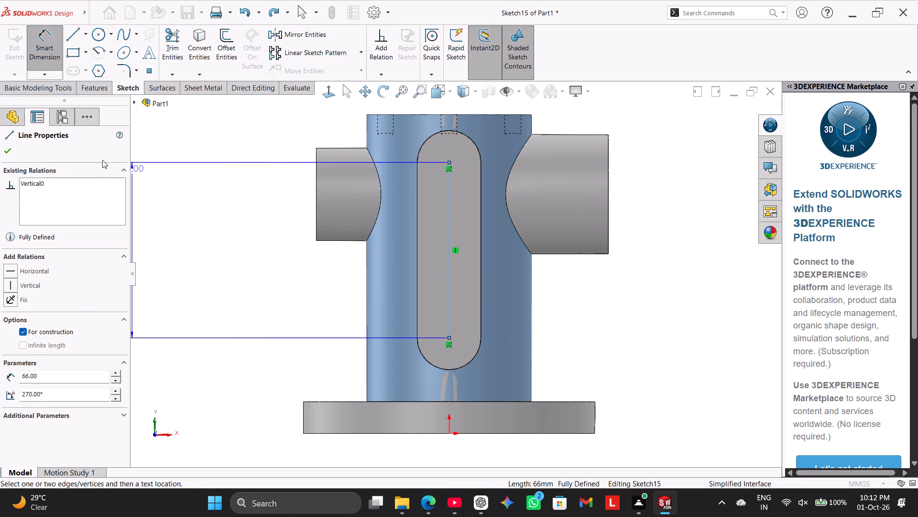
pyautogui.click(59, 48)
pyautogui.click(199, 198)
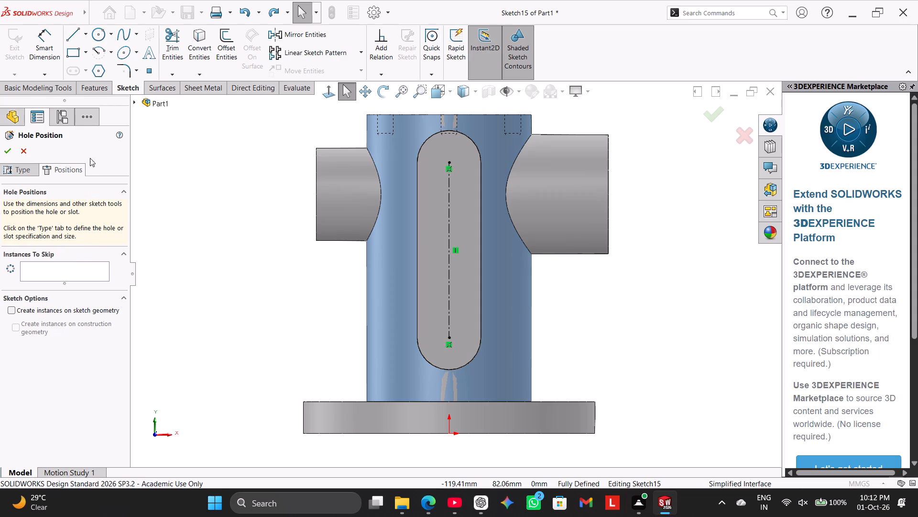
# Place three M10 tapped holes at the midpoint, upper end and lower end of the vertical centreline and finish the feature.
pyautogui.click(147, 69)
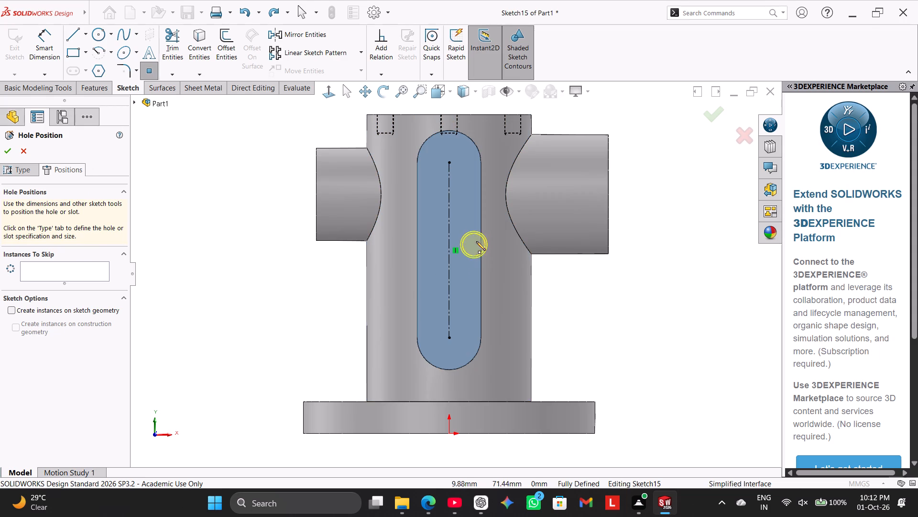
pyautogui.click(448, 248)
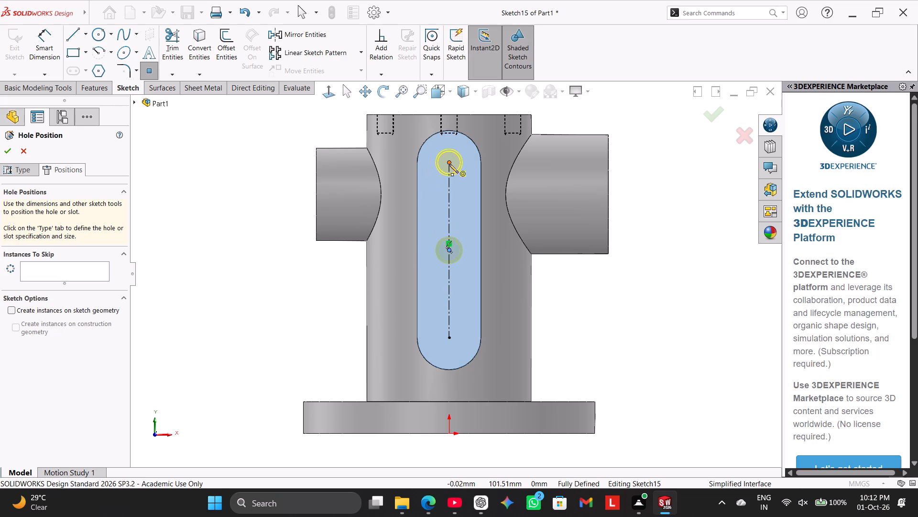
pyautogui.click(449, 164)
pyautogui.click(450, 336)
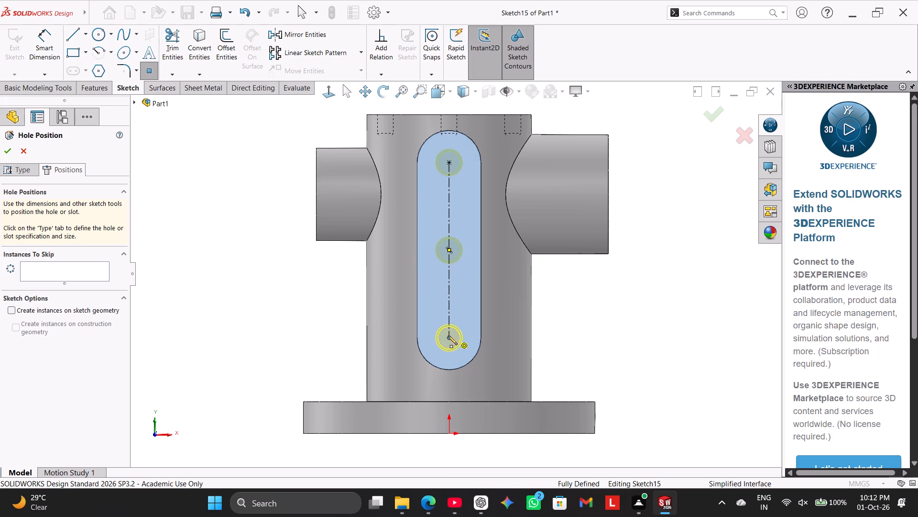
pyautogui.click(1, 154)
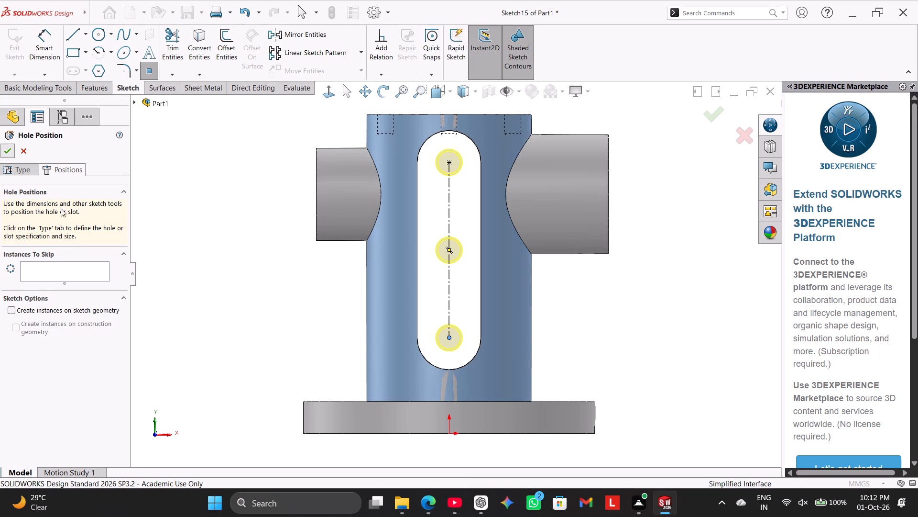
pyautogui.click(204, 303)
# Turn on shaded cosmetic threads in the document's detailing properties.
pyautogui.moveTo(222, 296); pyautogui.dragTo(203, 327, button='middle')
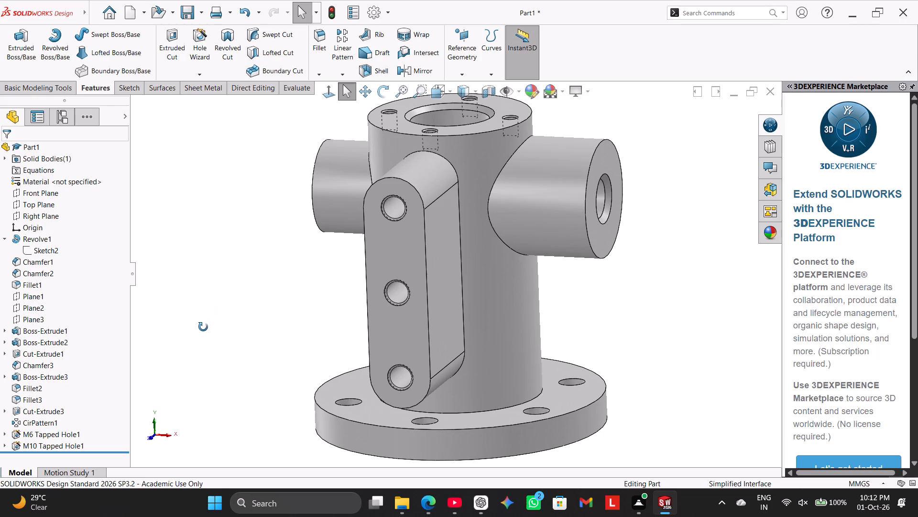
pyautogui.moveTo(203, 327); pyautogui.dragTo(224, 299, button='middle')
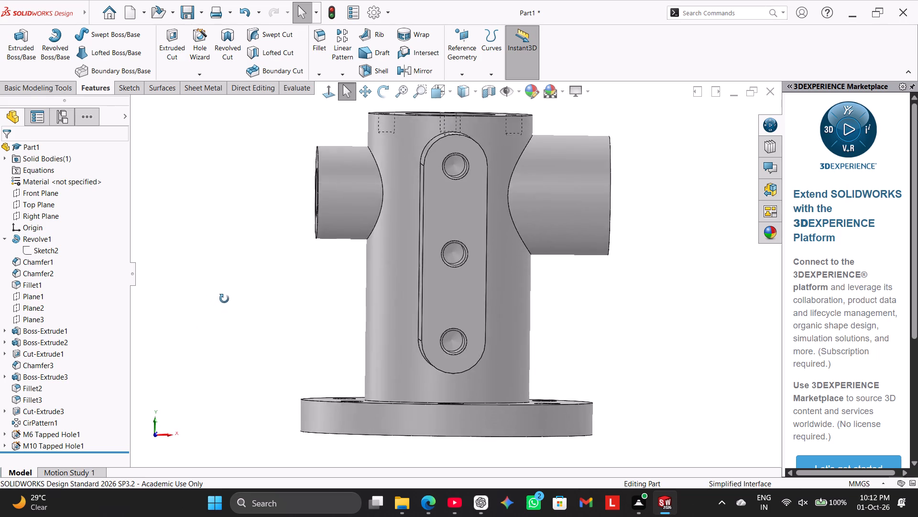
pyautogui.moveTo(224, 299); pyautogui.dragTo(193, 321, button='middle')
pyautogui.click(366, 12)
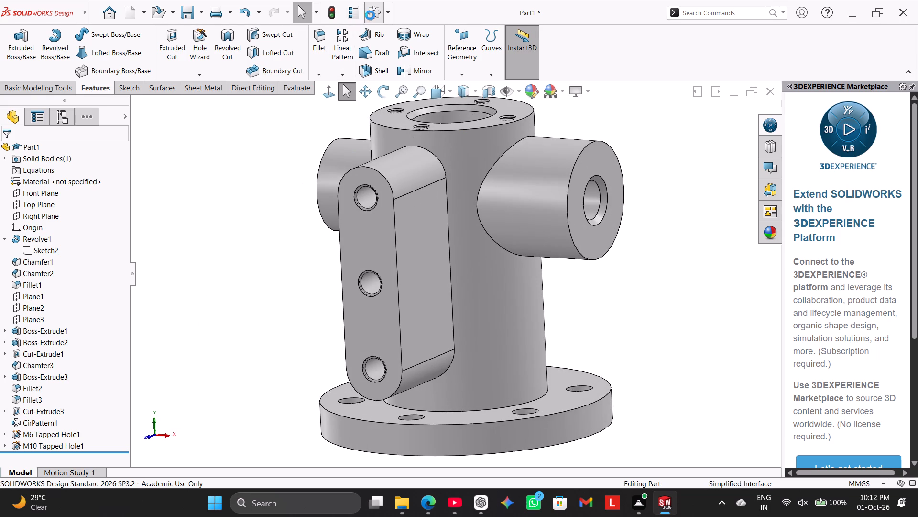
pyautogui.click(336, 82)
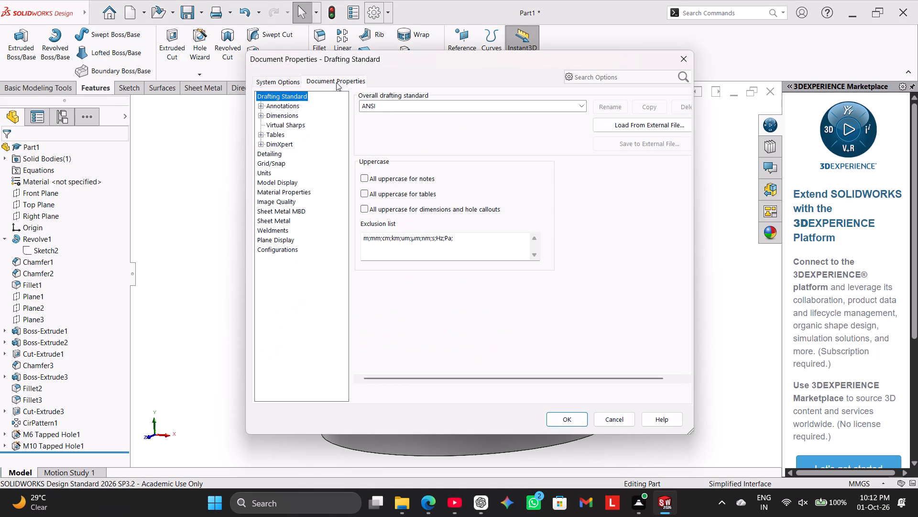
pyautogui.click(271, 157)
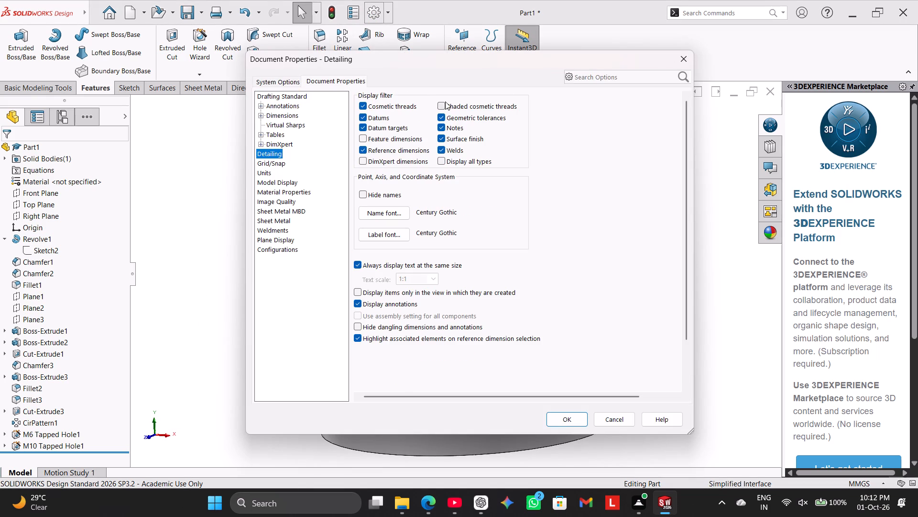
pyautogui.click(445, 101)
pyautogui.click(572, 420)
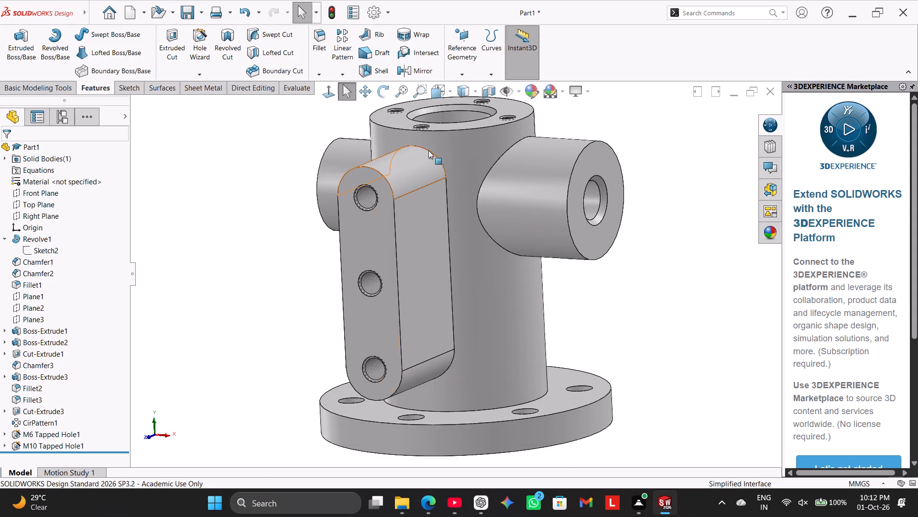
# Examine the threaded holes and internal bores in sections through the Front Plane and the Right Plane.
pyautogui.click(484, 90)
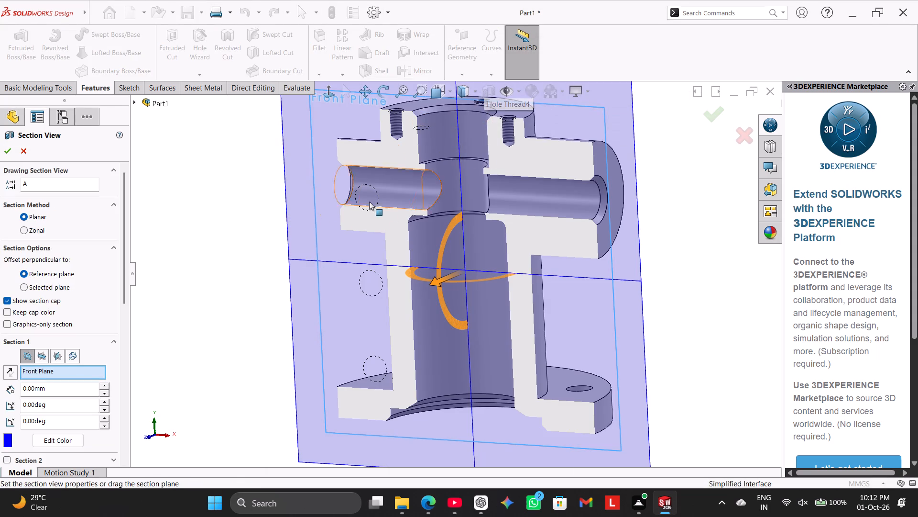
pyautogui.moveTo(237, 250); pyautogui.dragTo(214, 296, button='middle')
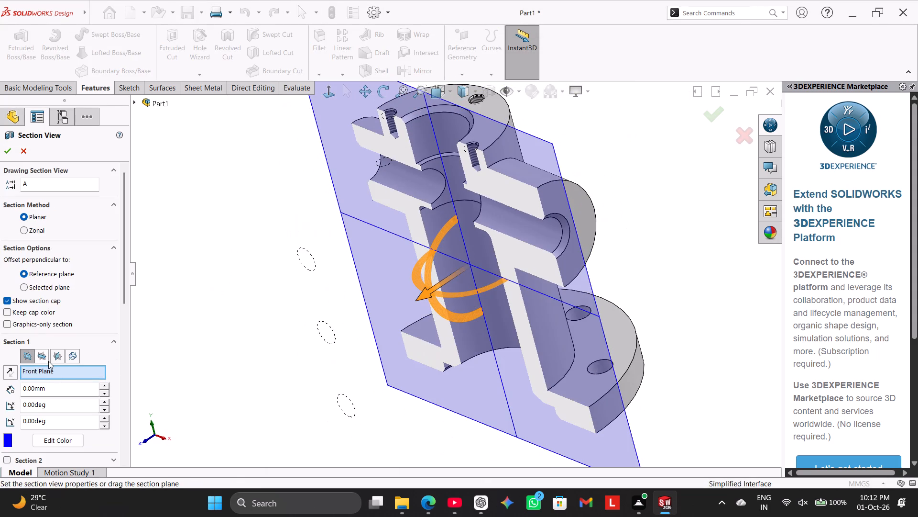
pyautogui.click(53, 355)
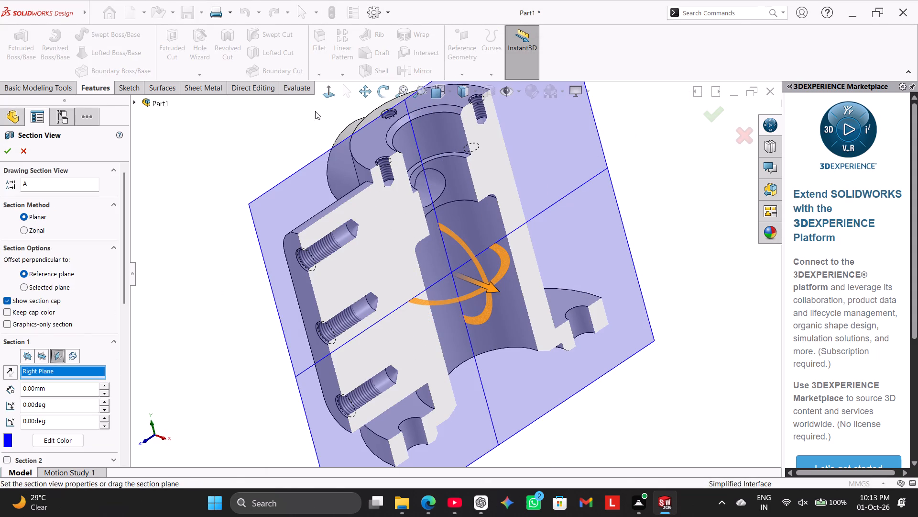
pyautogui.click(320, 100)
pyautogui.click(233, 185)
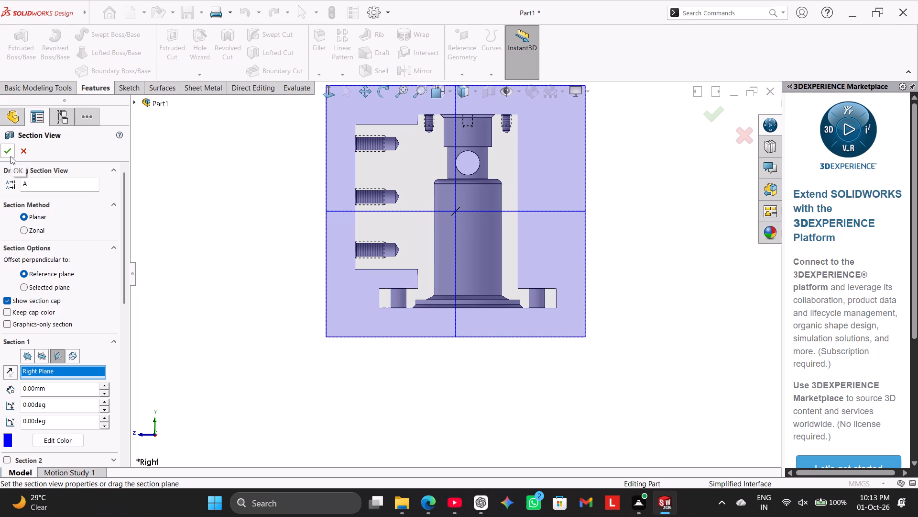
pyautogui.click(27, 353)
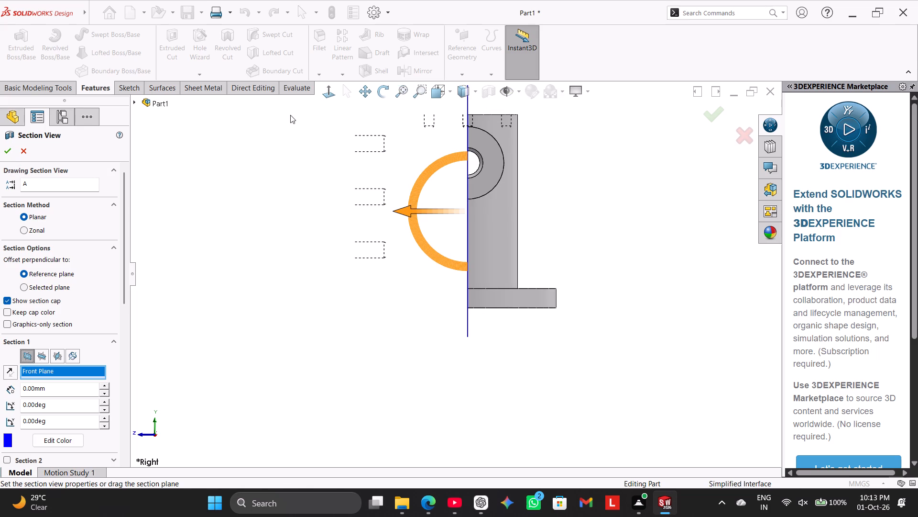
pyautogui.click(325, 92)
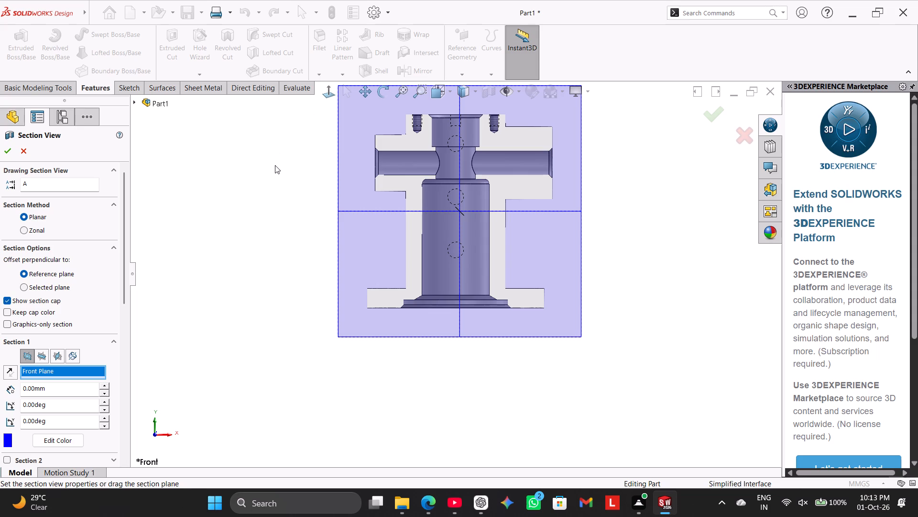
pyautogui.moveTo(277, 168); pyautogui.dragTo(284, 179, button='middle')
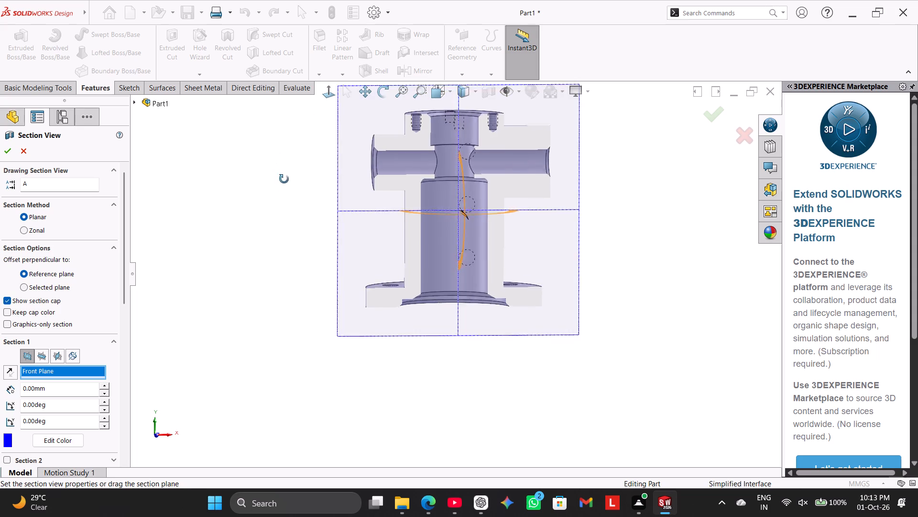
pyautogui.moveTo(284, 179); pyautogui.dragTo(286, 212, button='middle')
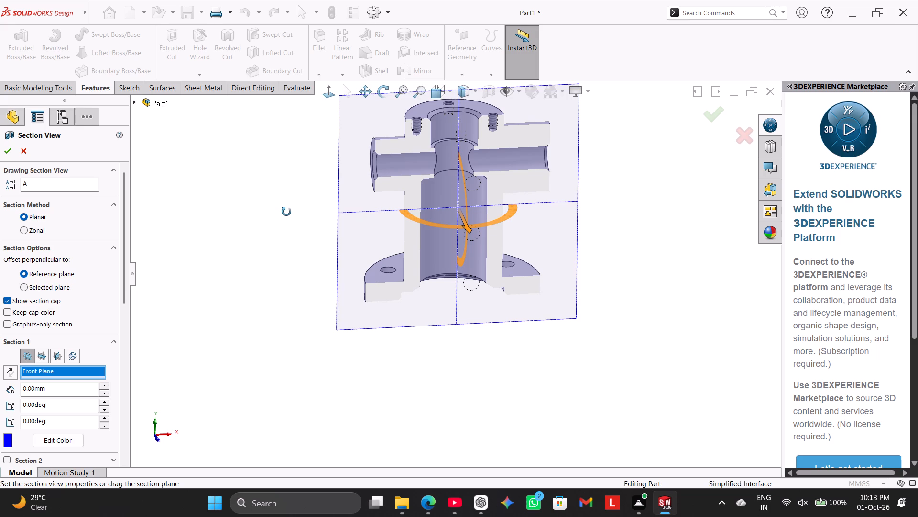
pyautogui.moveTo(286, 212); pyautogui.dragTo(298, 268, button='middle')
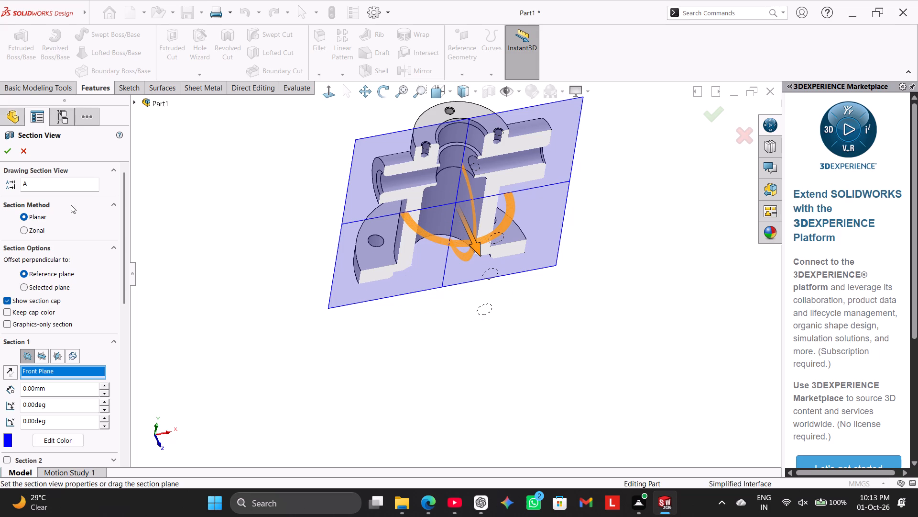
pyautogui.click(27, 152)
pyautogui.moveTo(239, 269); pyautogui.dragTo(331, 184, button='right')
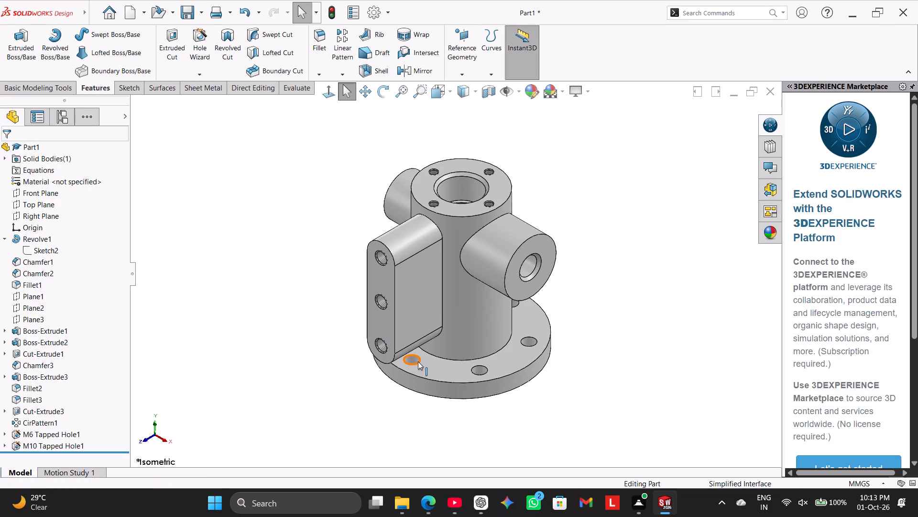
# Delete the existing circular pattern of the flange holes.
pyautogui.rightClick(43, 424)
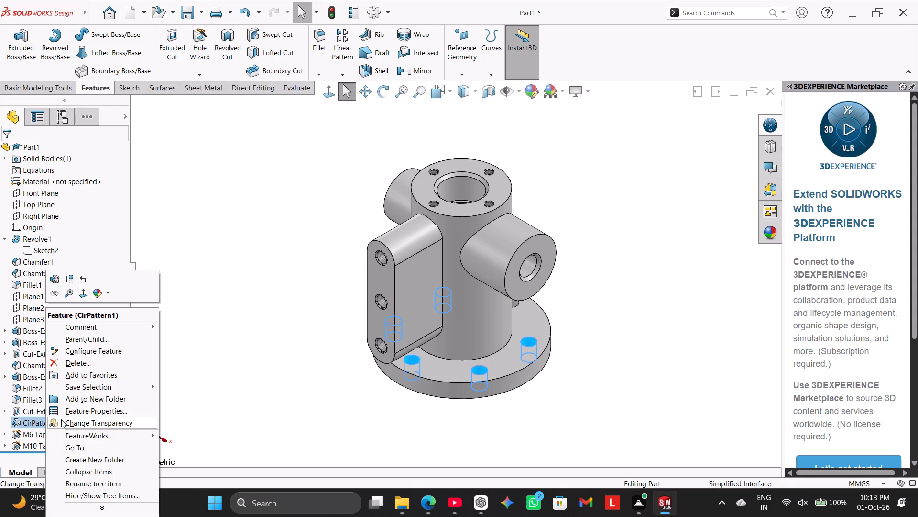
pyautogui.click(78, 362)
pyautogui.click(521, 179)
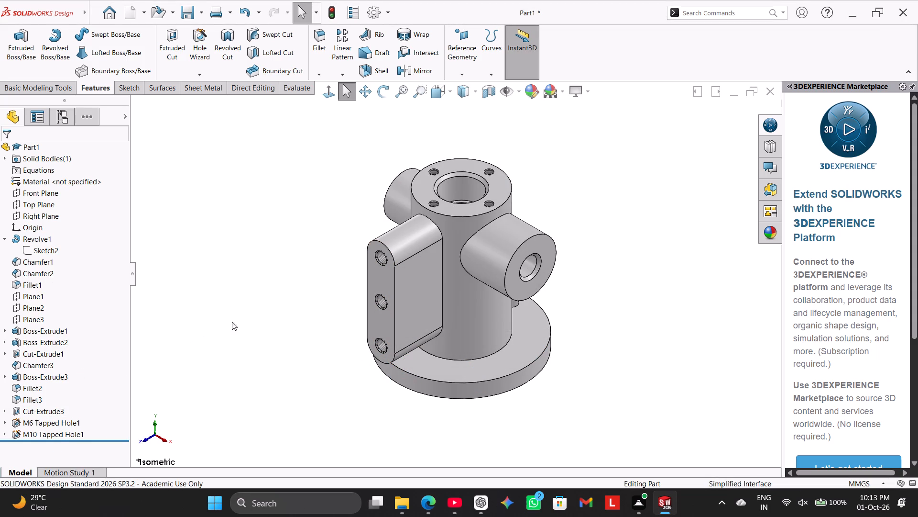
# Edit the flange hole's cut sketch and delete the relation holding the 10 mm circle's centre on the 86 mm construction circle.
pyautogui.click(8, 409)
pyautogui.click(32, 419)
pyautogui.click(42, 392)
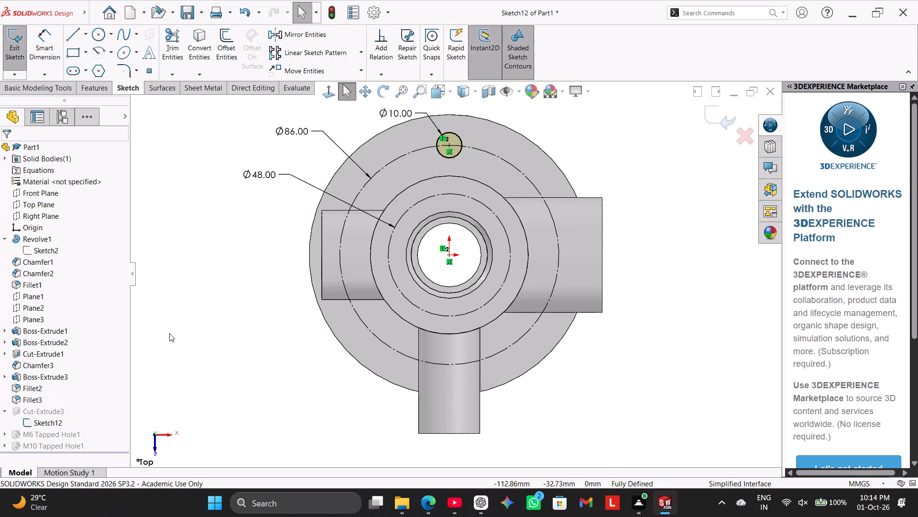
pyautogui.click(206, 301)
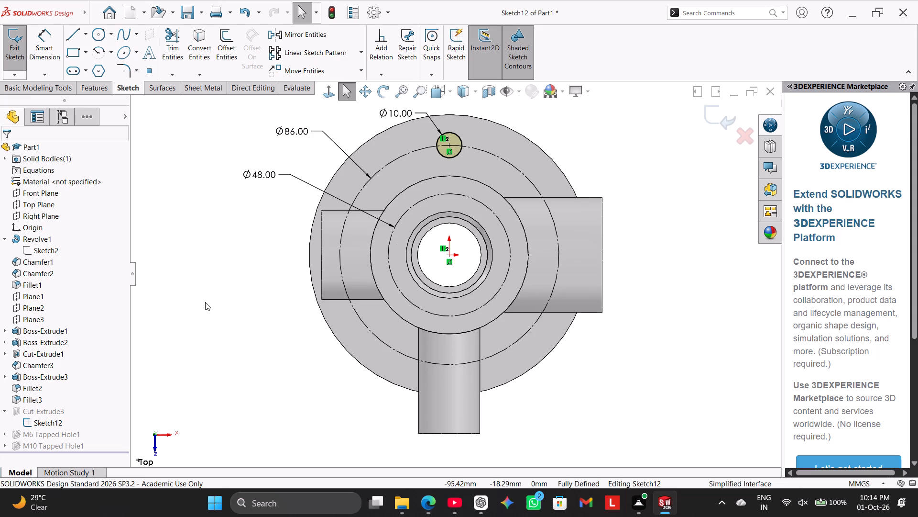
pyautogui.rightClick(449, 150)
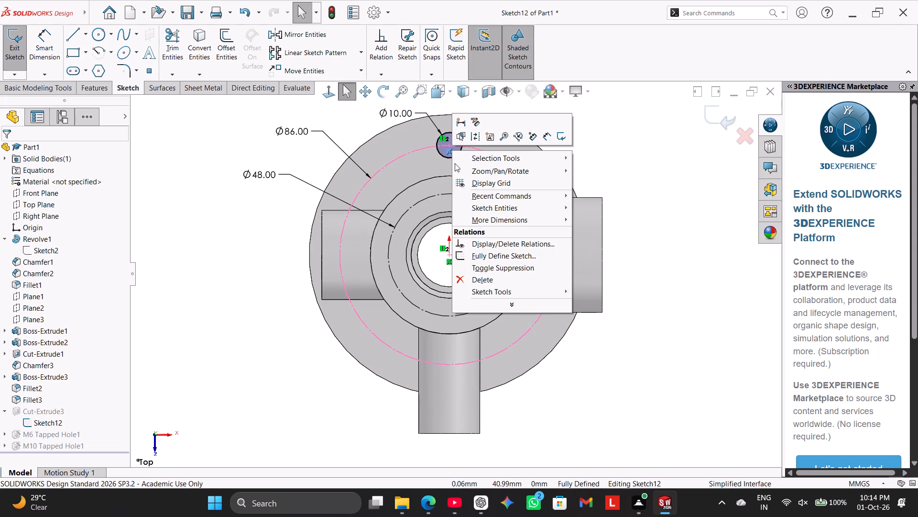
pyautogui.click(491, 281)
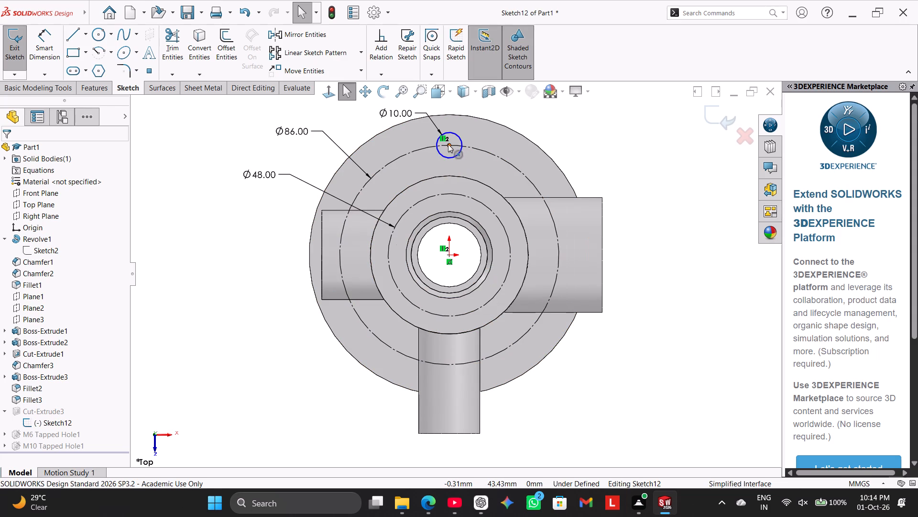
pyautogui.keyDown('ctrl'); pyautogui.click(448, 144); pyautogui.keyUp('ctrl')
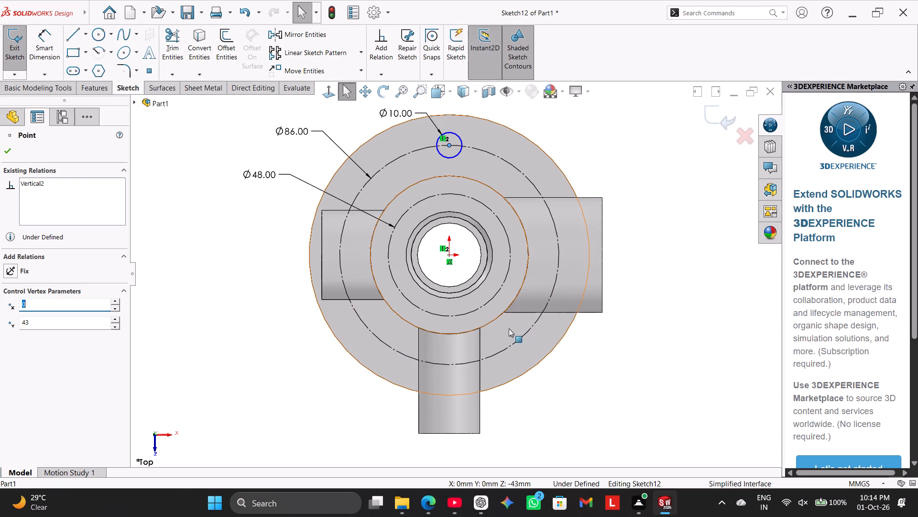
# Delete the 48 mm construction circle from the sketch.
pyautogui.rightClick(392, 233)
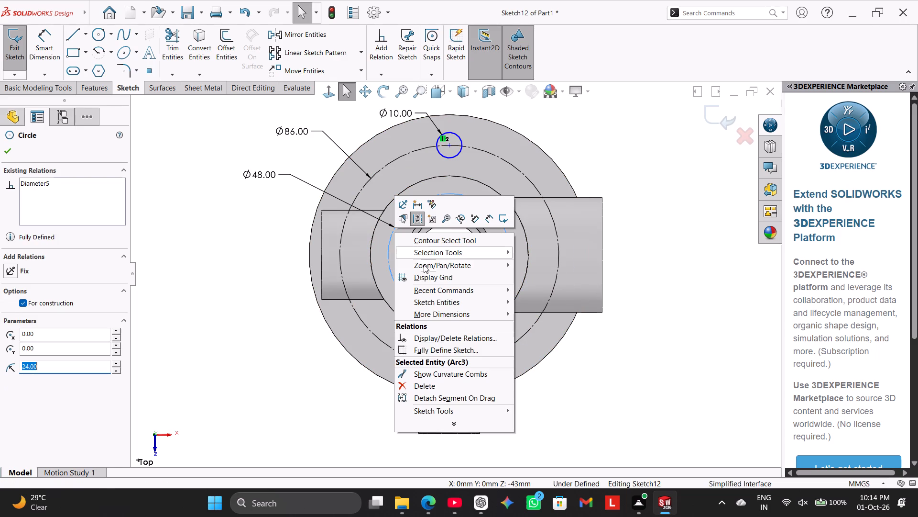
pyautogui.click(455, 390)
pyautogui.click(400, 250)
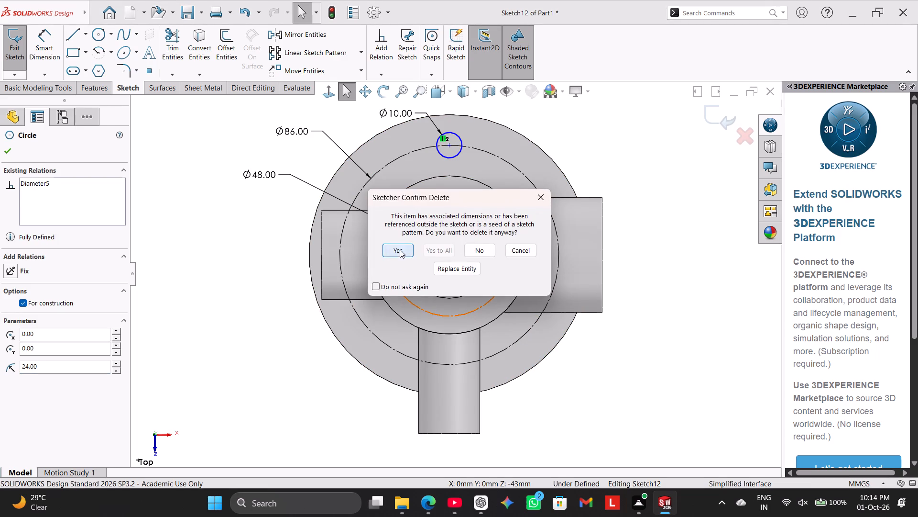
# Remove the 10 mm circle's vertical relation, move its centre to the 86 mm circle's +X quadrant, level with the origin, and exit the sketch.
pyautogui.moveTo(449, 144); pyautogui.dragTo(468, 148)
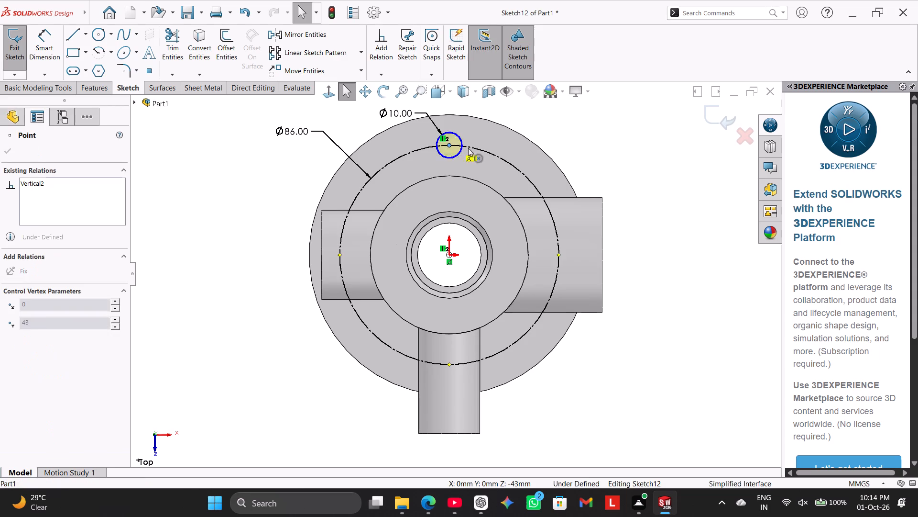
pyautogui.moveTo(468, 148); pyautogui.dragTo(489, 168)
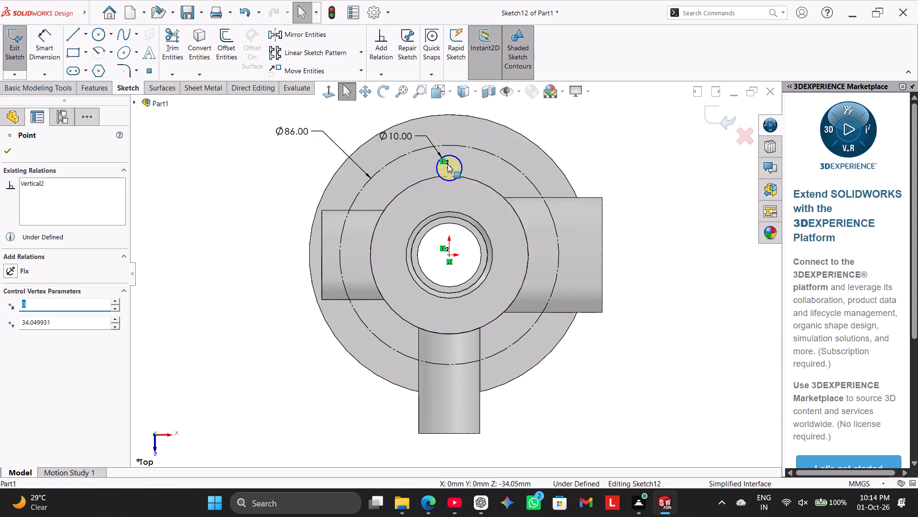
pyautogui.rightClick(445, 162)
pyautogui.click(484, 289)
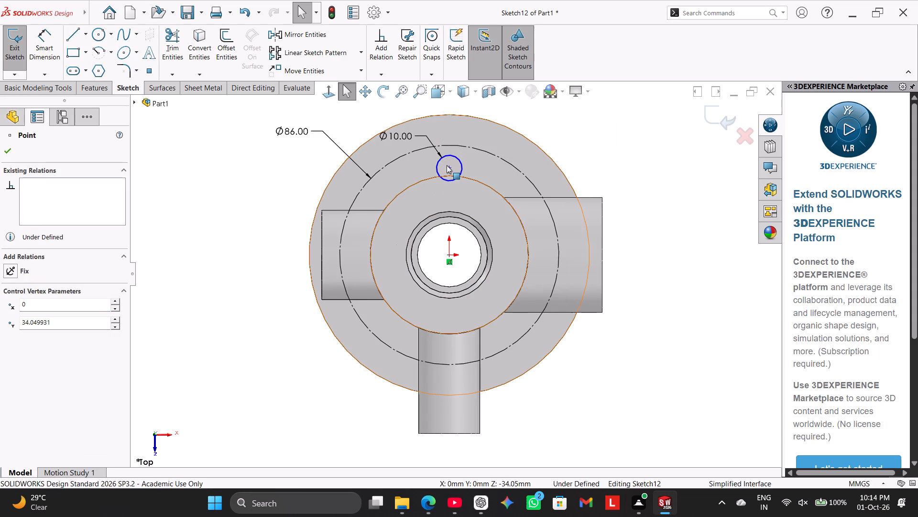
pyautogui.moveTo(448, 167); pyautogui.dragTo(558, 250)
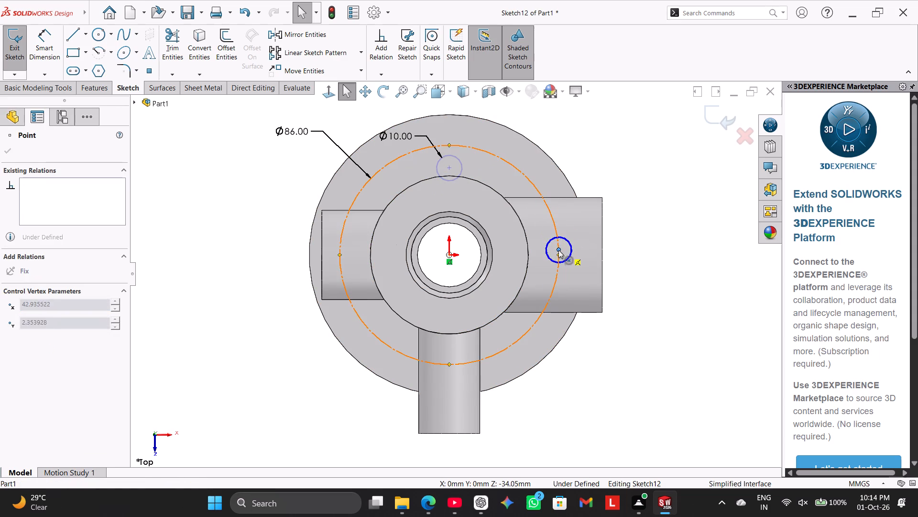
pyautogui.moveTo(558, 250); pyautogui.dragTo(558, 253)
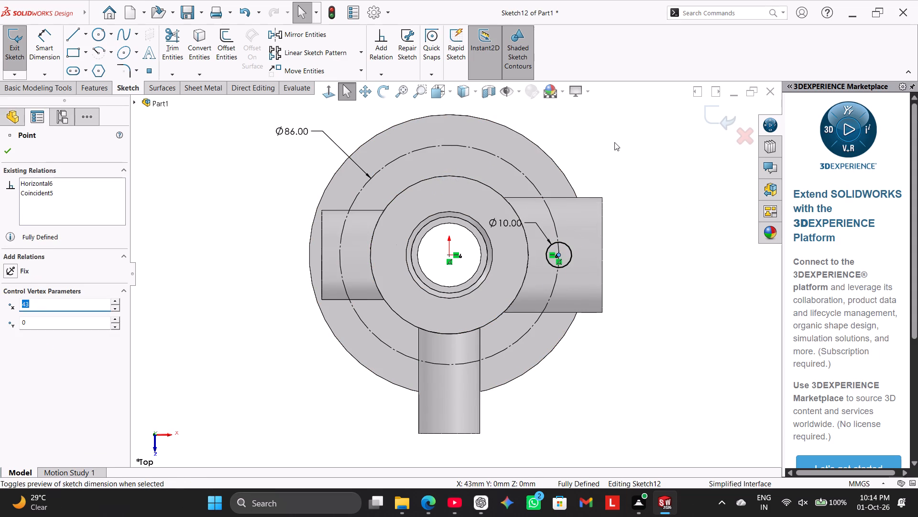
pyautogui.click(614, 141)
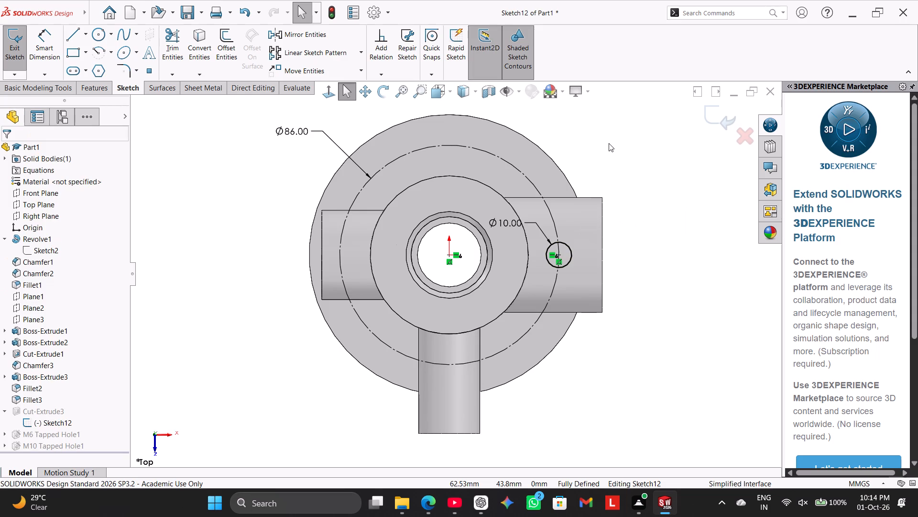
pyautogui.click(327, 95)
pyautogui.click(261, 198)
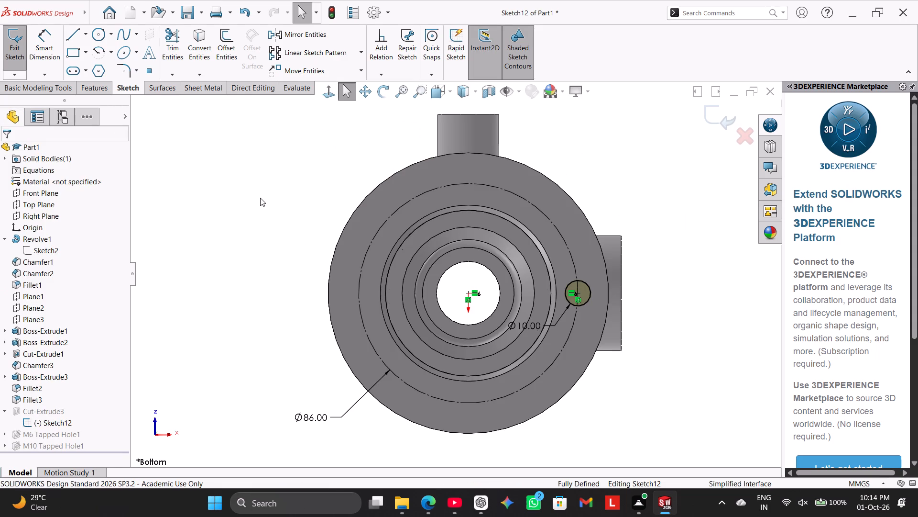
pyautogui.moveTo(267, 191); pyautogui.dragTo(284, 293, button='middle')
pyautogui.middleClick(282, 298)
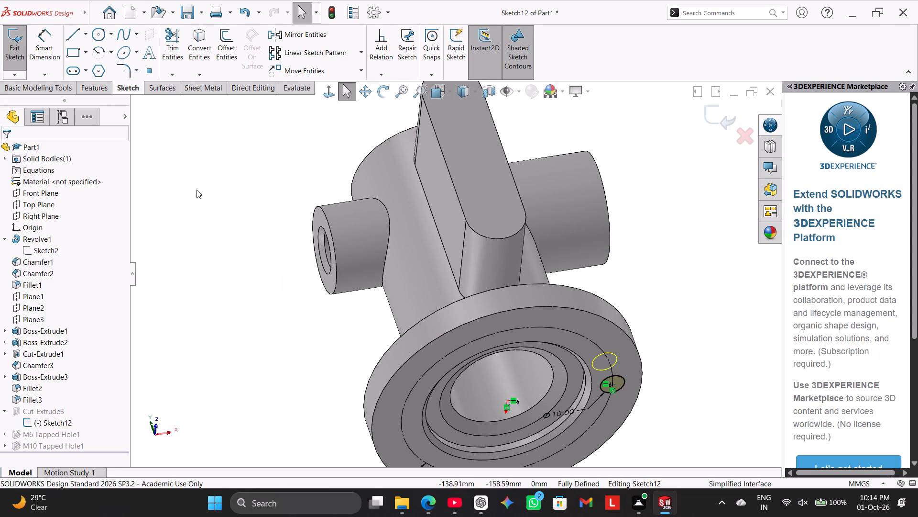
pyautogui.click(17, 62)
pyautogui.moveTo(244, 283); pyautogui.dragTo(353, 182, button='right')
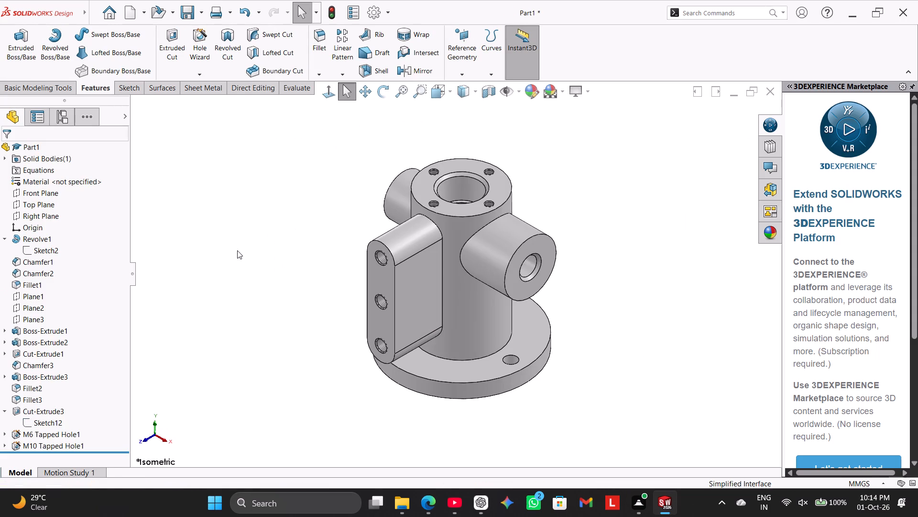
pyautogui.click(237, 250)
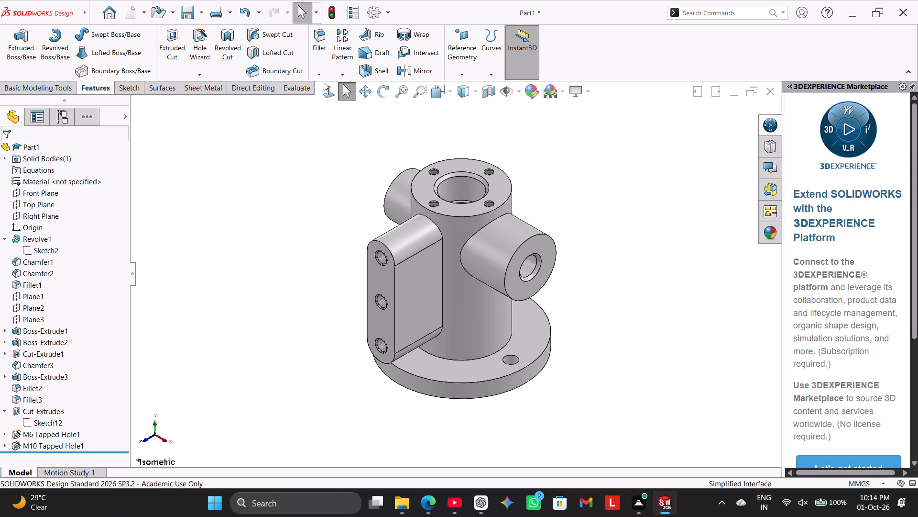
# Circular-pattern the flange hole cut around the cylinder's base edge with 6 equally spaced instances over 360 degrees.
pyautogui.click(349, 76)
pyautogui.click(357, 92)
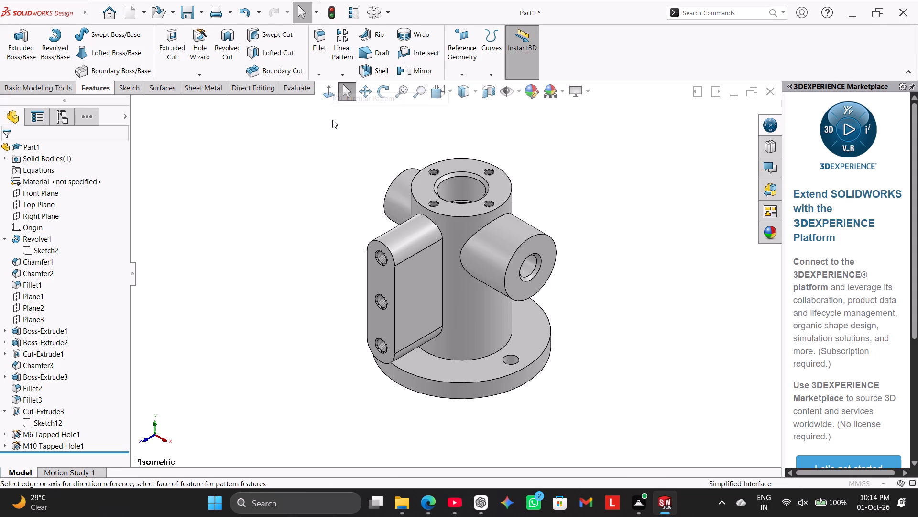
pyautogui.click(142, 103)
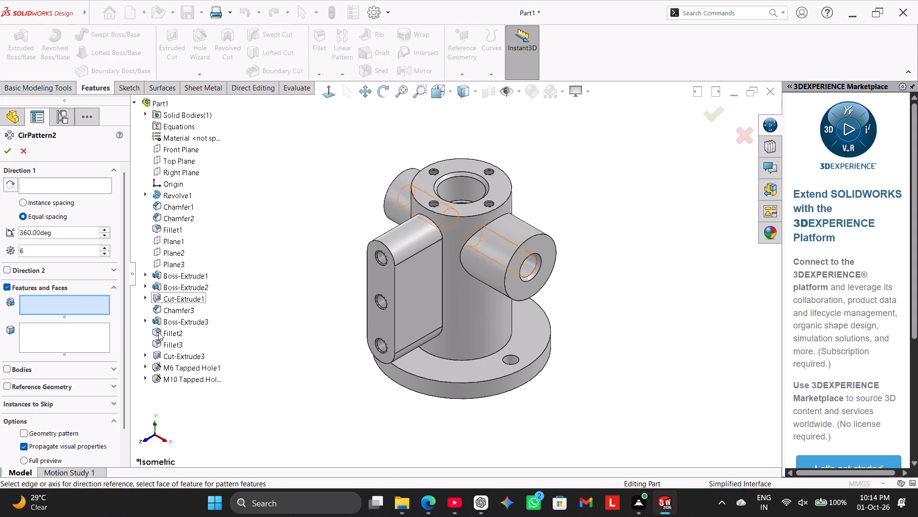
pyautogui.click(162, 358)
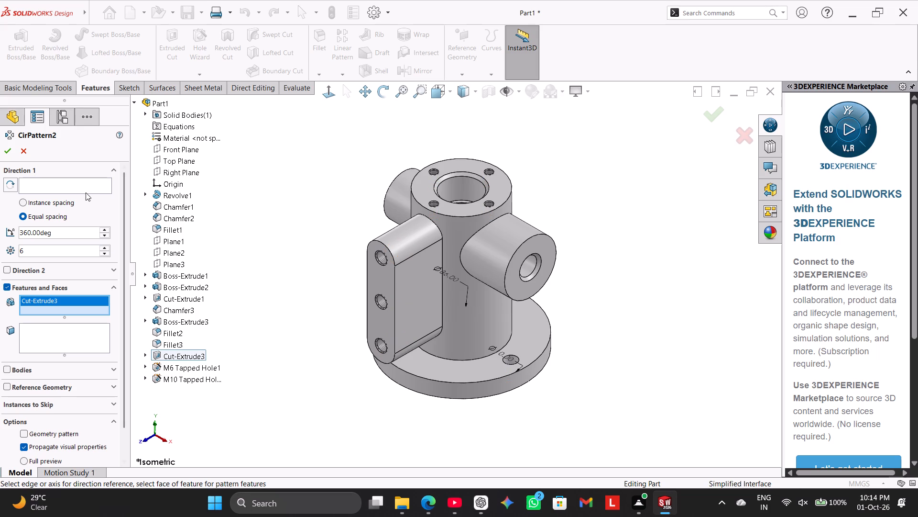
pyautogui.click(84, 190)
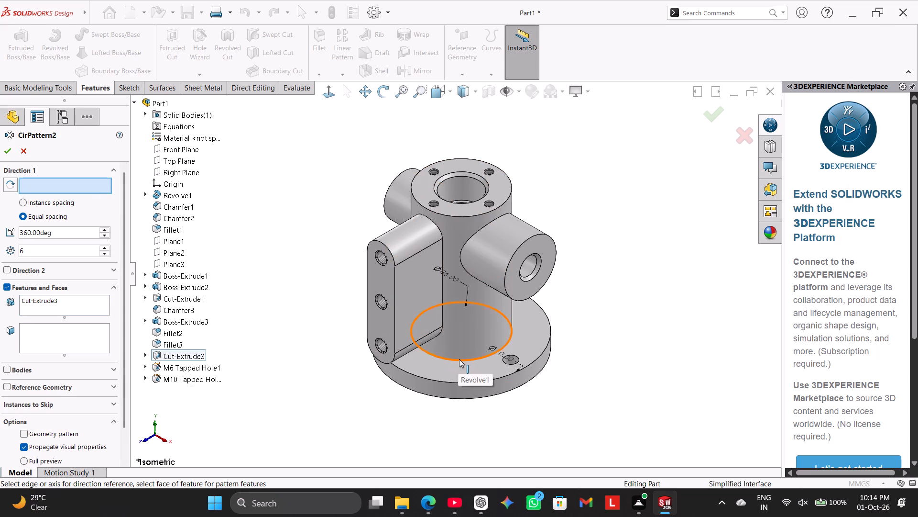
pyautogui.click(459, 359)
pyautogui.click(4, 149)
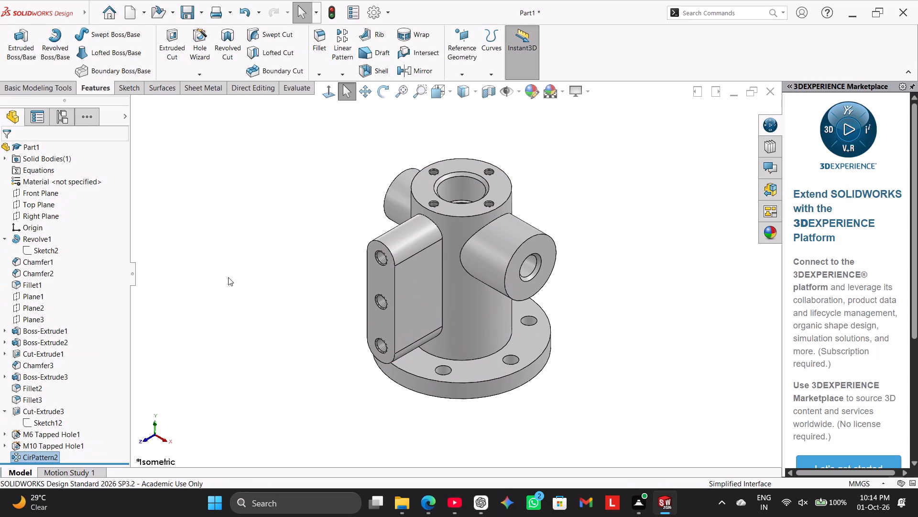
pyautogui.click(263, 277)
# Examine the flange holes and internal bores in a section through the Front Plane.
pyautogui.click(487, 90)
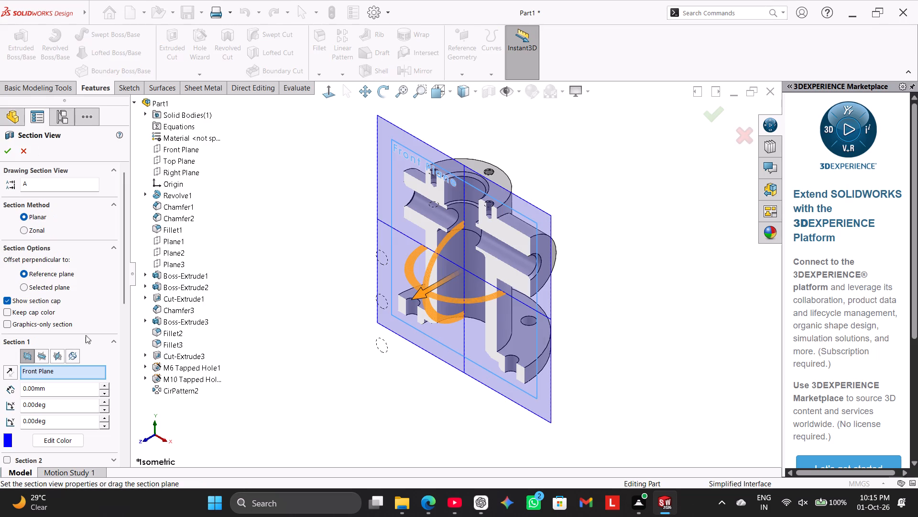
pyautogui.click(329, 89)
pyautogui.click(260, 205)
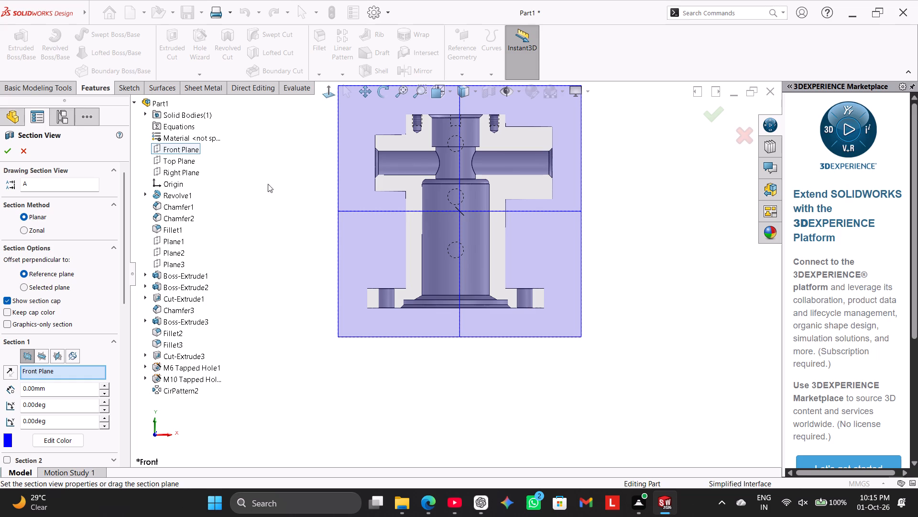
pyautogui.click(24, 149)
pyautogui.click(182, 227)
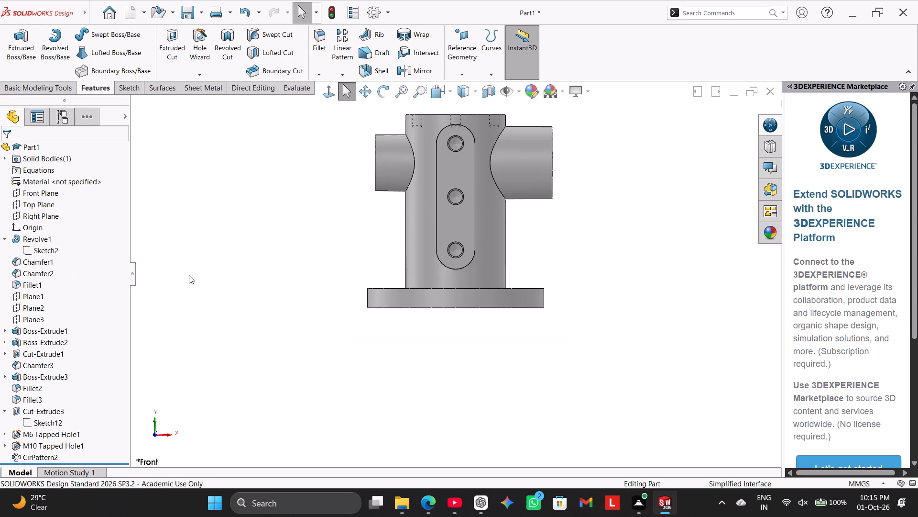
pyautogui.moveTo(189, 275); pyautogui.dragTo(377, 166, button='right')
pyautogui.click(243, 231)
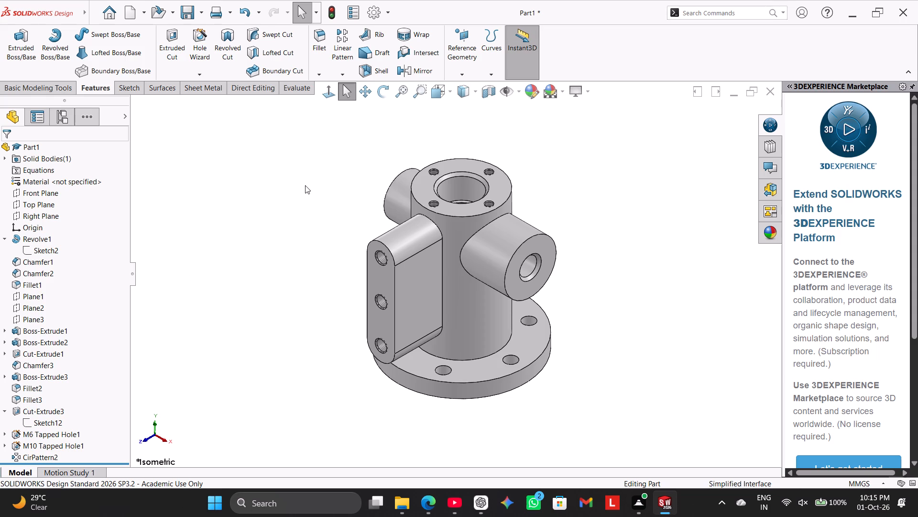
# Open the whole part's colour appearance and choose the dark olive standard swatch, RGB 128, 128, 0.
pyautogui.click(530, 95)
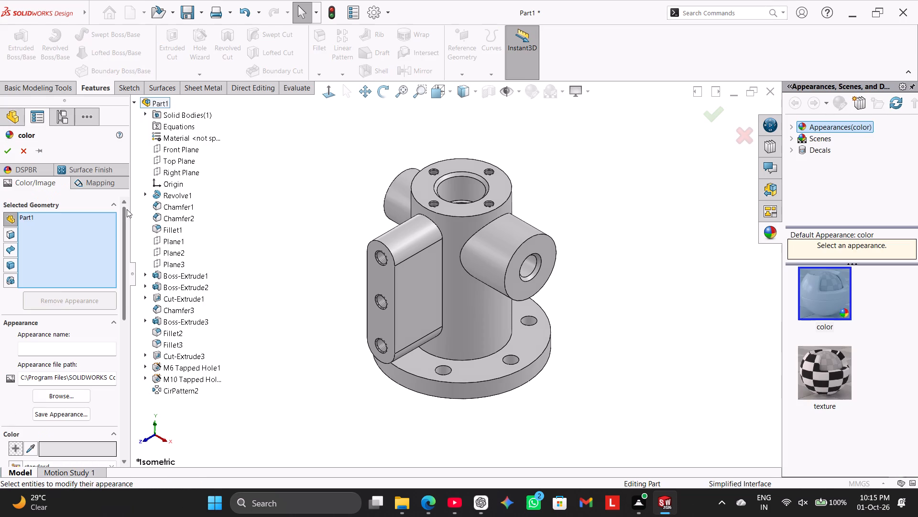
pyautogui.moveTo(124, 226); pyautogui.dragTo(126, 280)
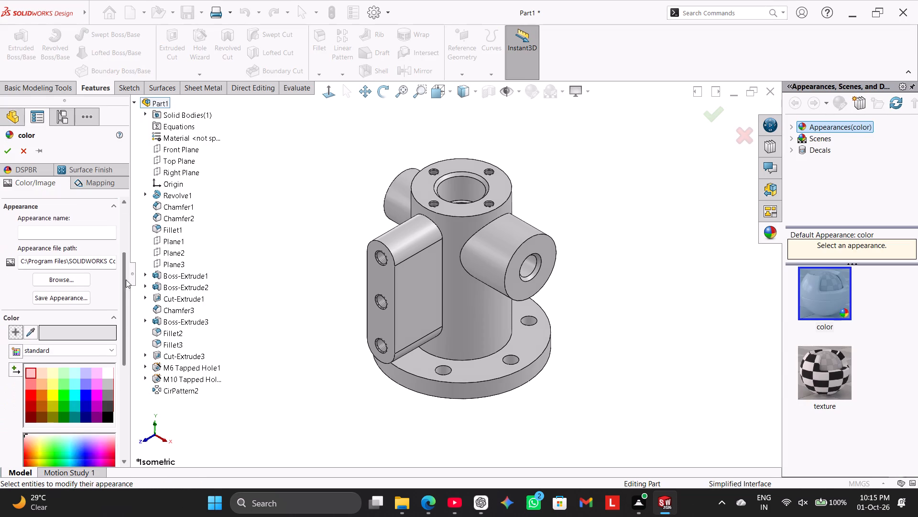
pyautogui.moveTo(126, 280); pyautogui.dragTo(127, 285)
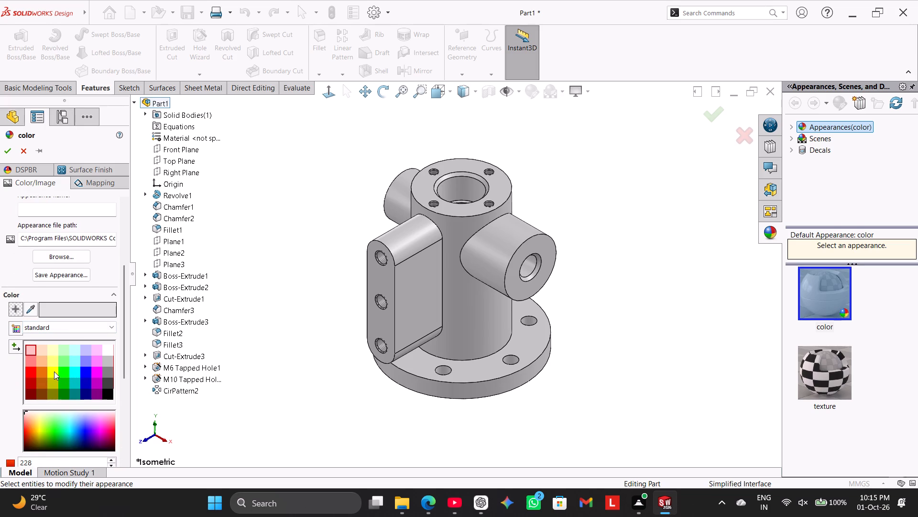
pyautogui.click(54, 371)
pyautogui.click(54, 384)
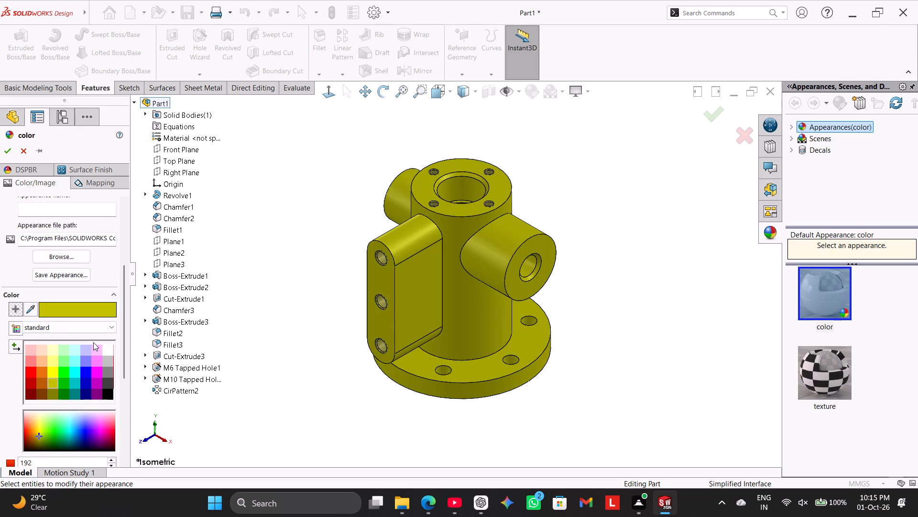
pyautogui.click(55, 391)
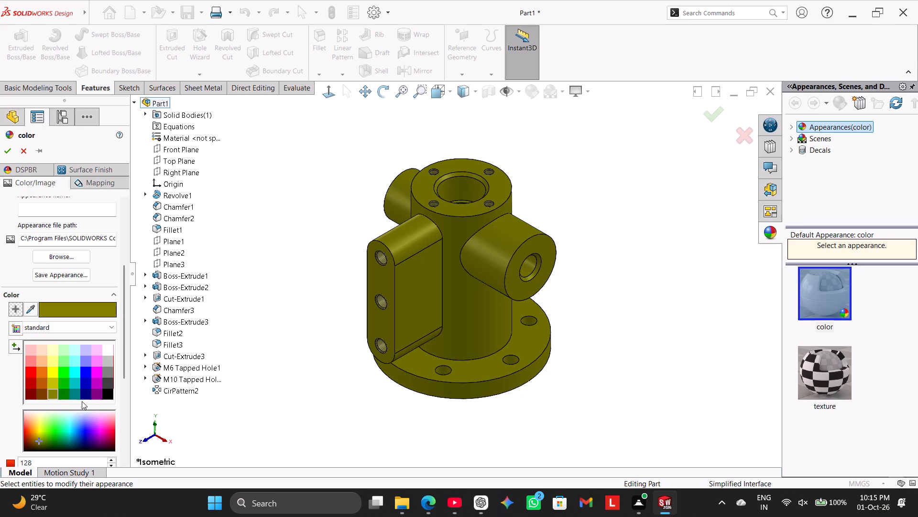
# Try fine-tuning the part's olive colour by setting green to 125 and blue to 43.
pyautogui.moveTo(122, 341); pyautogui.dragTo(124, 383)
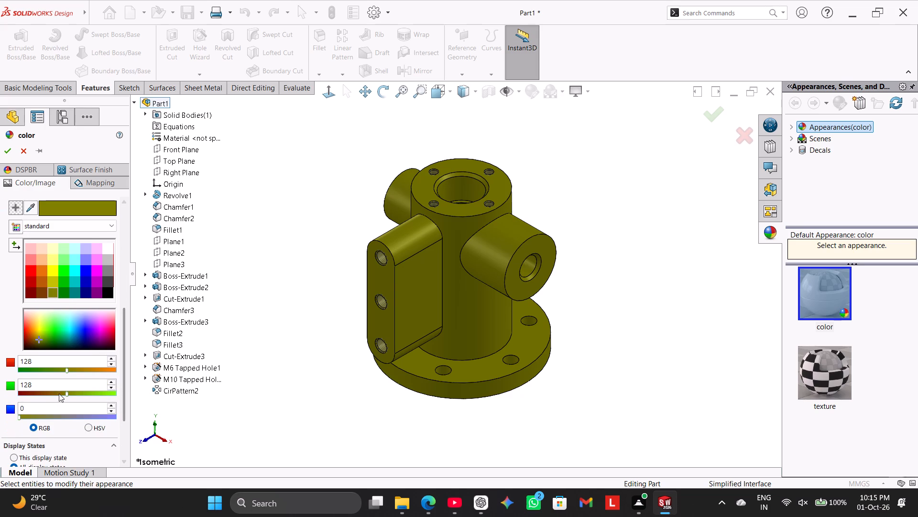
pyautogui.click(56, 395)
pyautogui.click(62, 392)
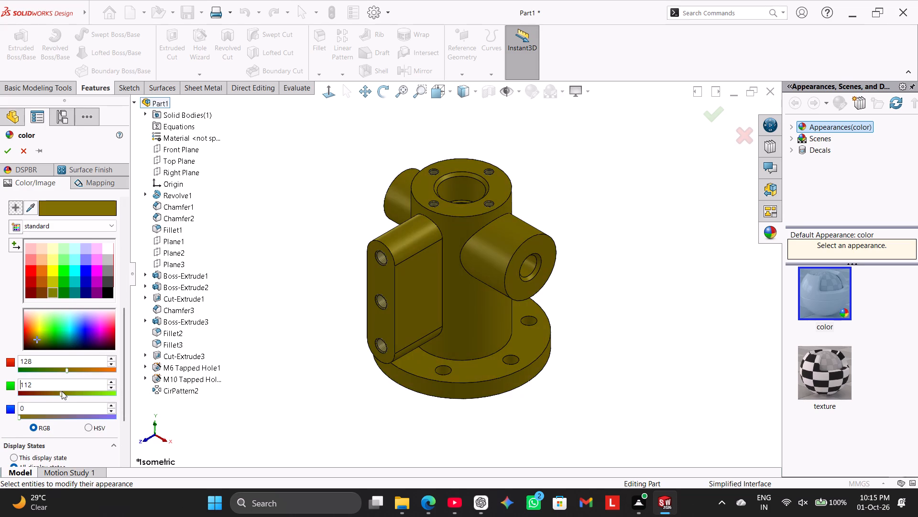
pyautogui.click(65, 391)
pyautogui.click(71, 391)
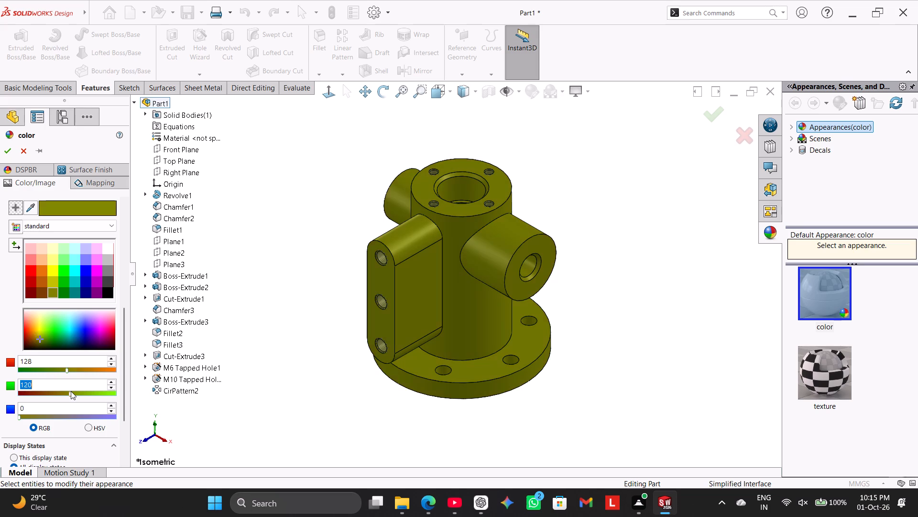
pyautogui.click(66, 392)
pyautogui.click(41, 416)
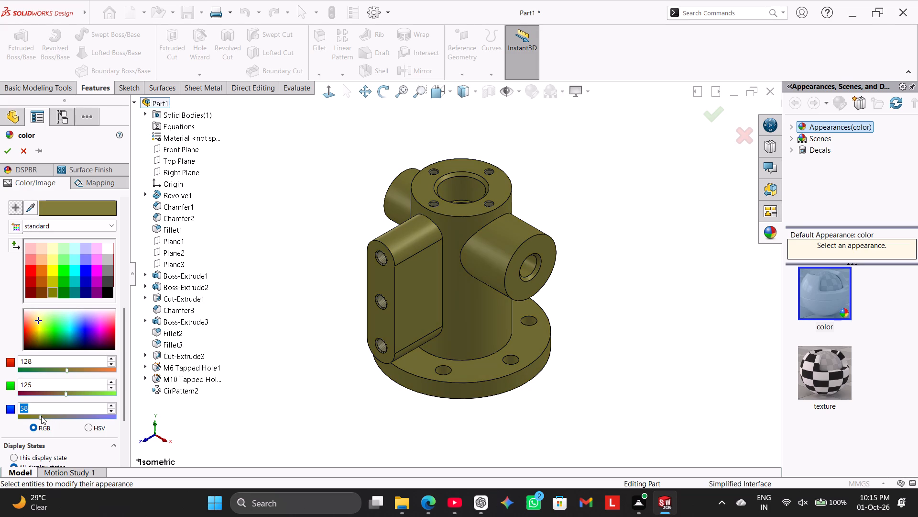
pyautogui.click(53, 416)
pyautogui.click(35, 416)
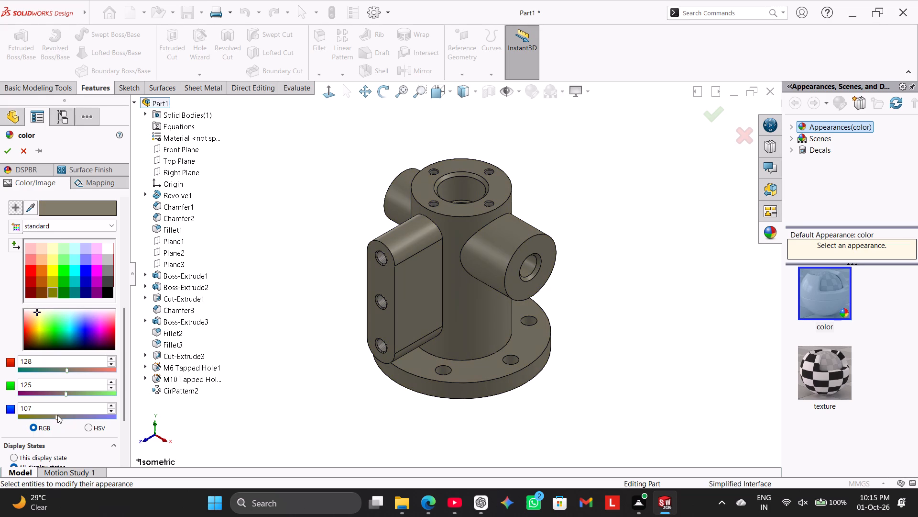
# Reselect the dark olive standard swatch, RGB 128, 128, 0, and apply the appearance to the part.
pyautogui.click(48, 278)
pyautogui.click(50, 290)
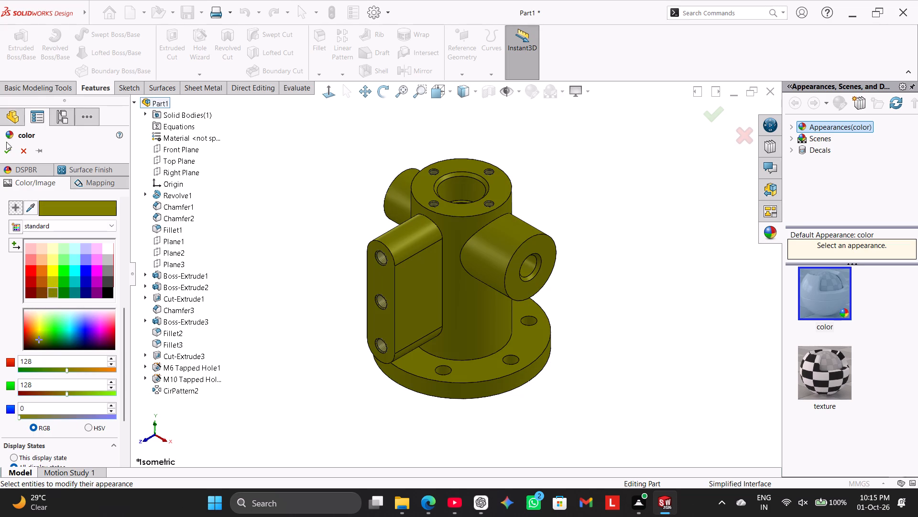
pyautogui.click(6, 151)
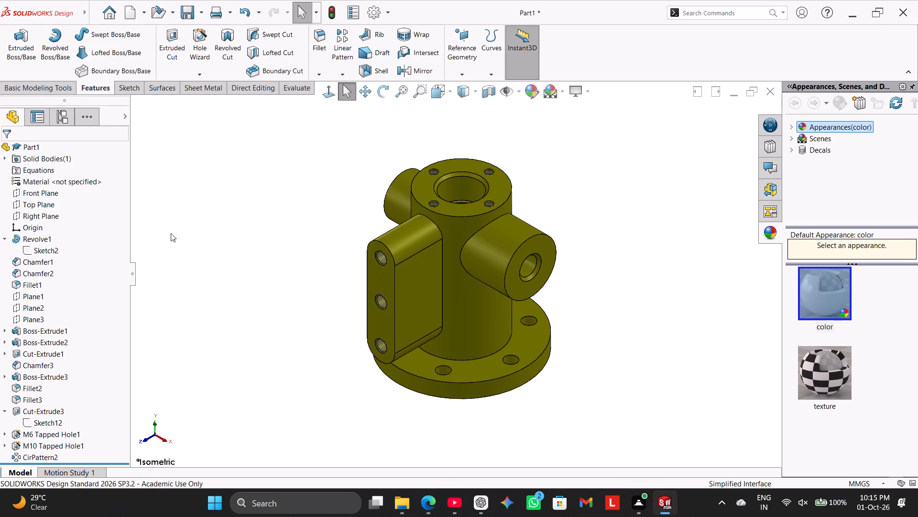
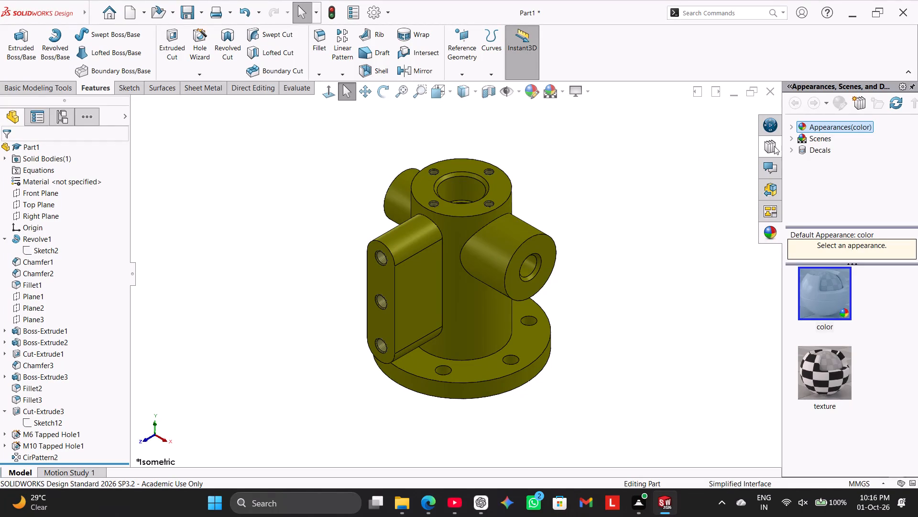
# Apply the polished aluminum appearance to the M6 and M10 tapped holes, CirPattern2, Cut-Extrude1, Cut-Extrude3, Fillet1 and Chamfers 1 to 3.
pyautogui.click(791, 127)
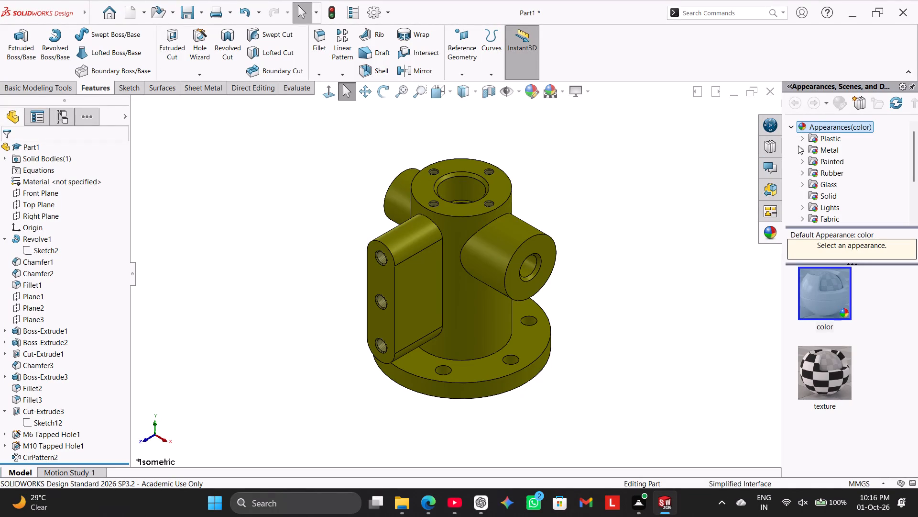
pyautogui.click(801, 147)
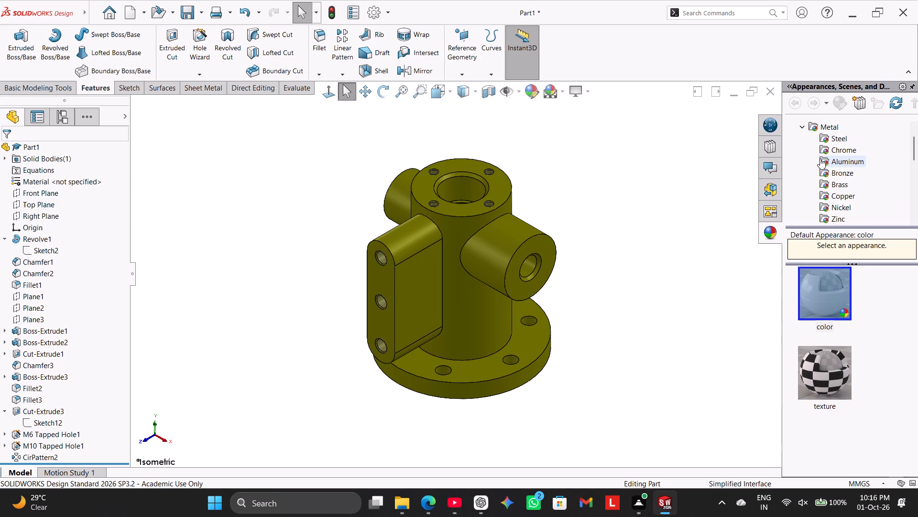
pyautogui.click(6, 241)
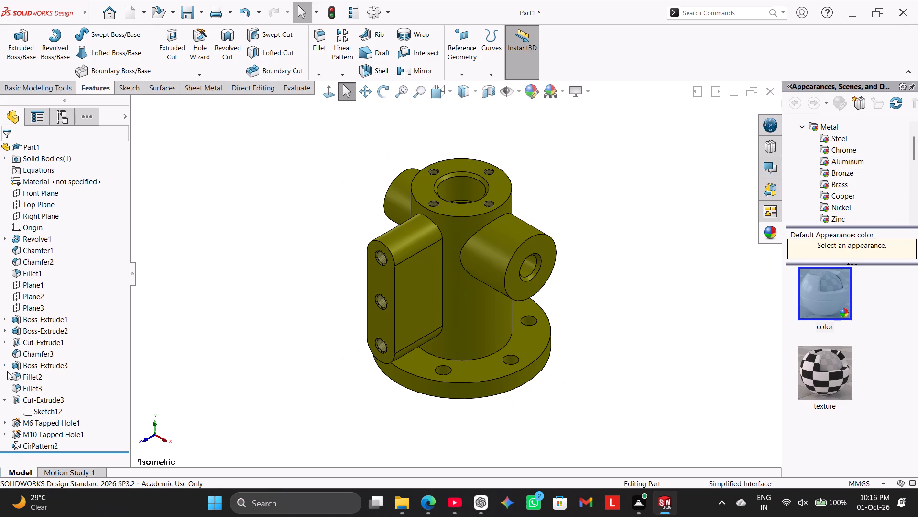
pyautogui.click(3, 400)
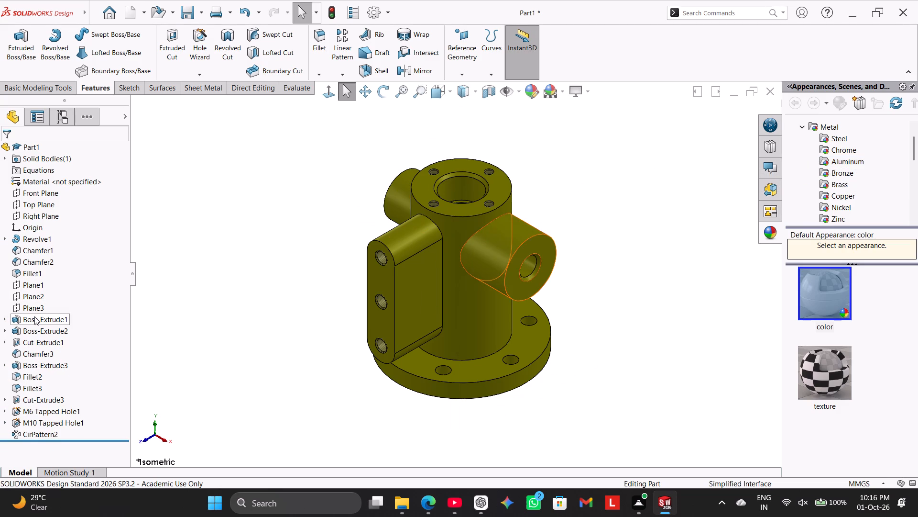
pyautogui.keyDown('ctrl'); pyautogui.click(40, 427); pyautogui.keyUp('ctrl')
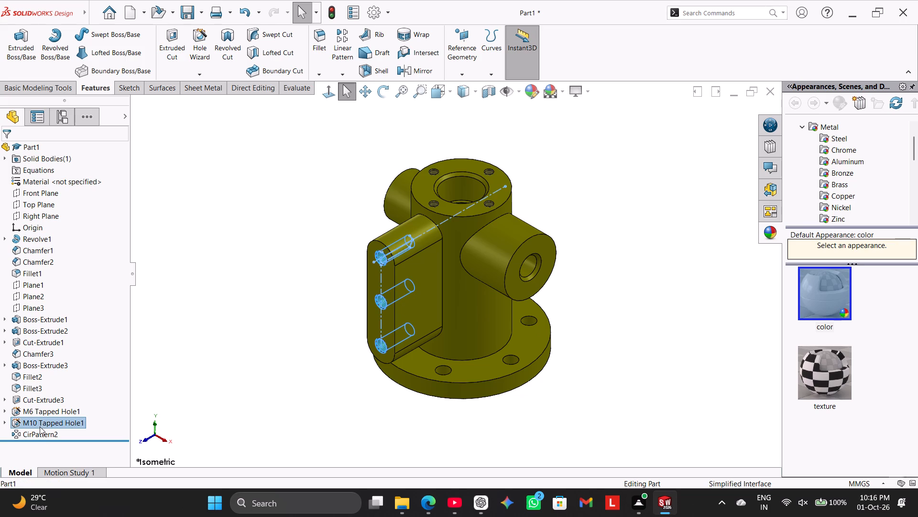
pyautogui.keyDown('ctrl'); pyautogui.click(37, 413); pyautogui.keyUp('ctrl')
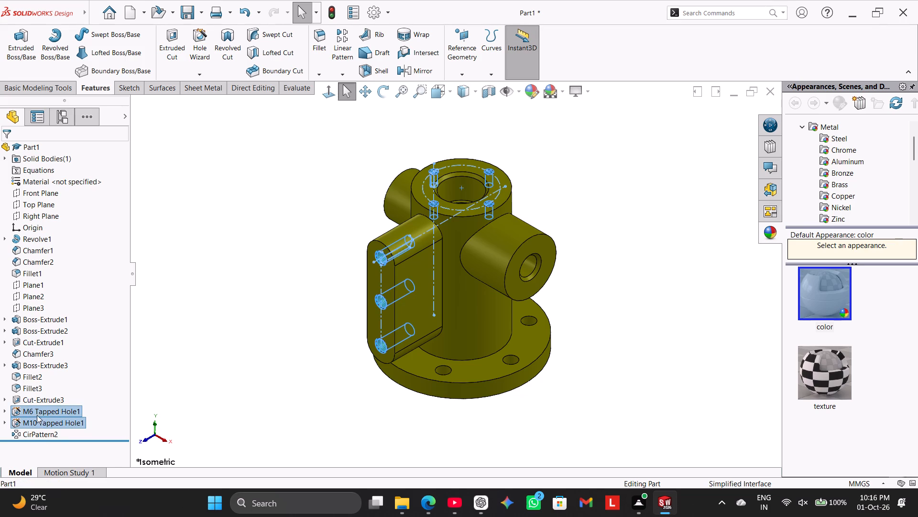
pyautogui.keyDown('ctrl'); pyautogui.click(38, 436); pyautogui.keyUp('ctrl')
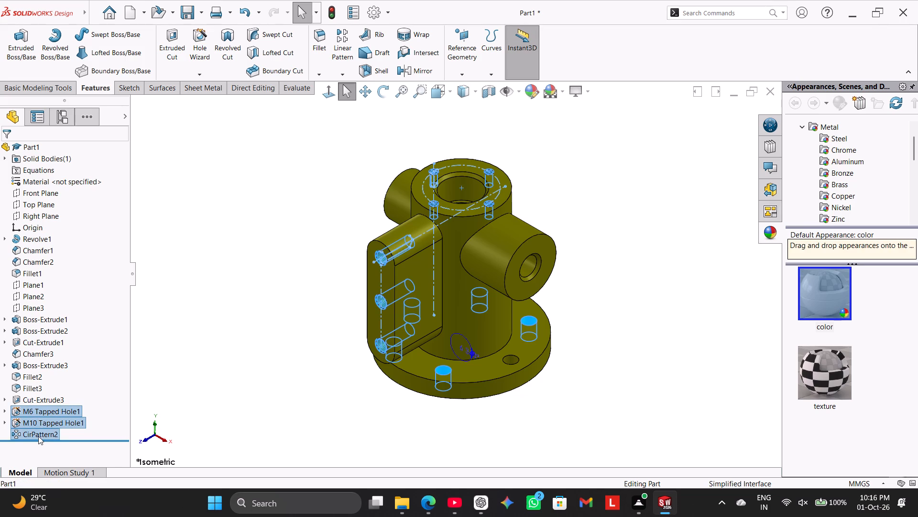
pyautogui.keyDown('ctrl'); pyautogui.click(35, 402); pyautogui.keyUp('ctrl')
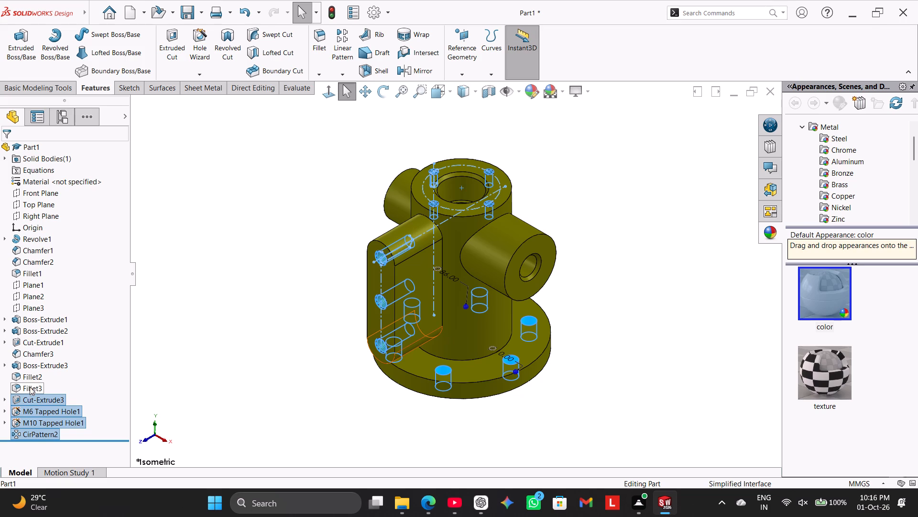
pyautogui.keyDown('ctrl'); pyautogui.click(35, 355); pyautogui.keyUp('ctrl')
pyautogui.keyDown('ctrl'); pyautogui.click(37, 341); pyautogui.keyUp('ctrl')
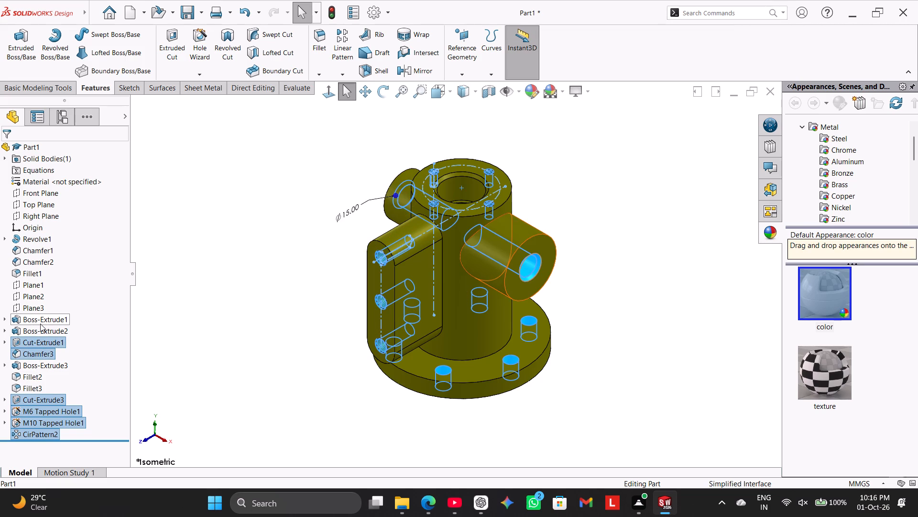
pyautogui.keyDown('ctrl'); pyautogui.click(34, 275); pyautogui.keyUp('ctrl')
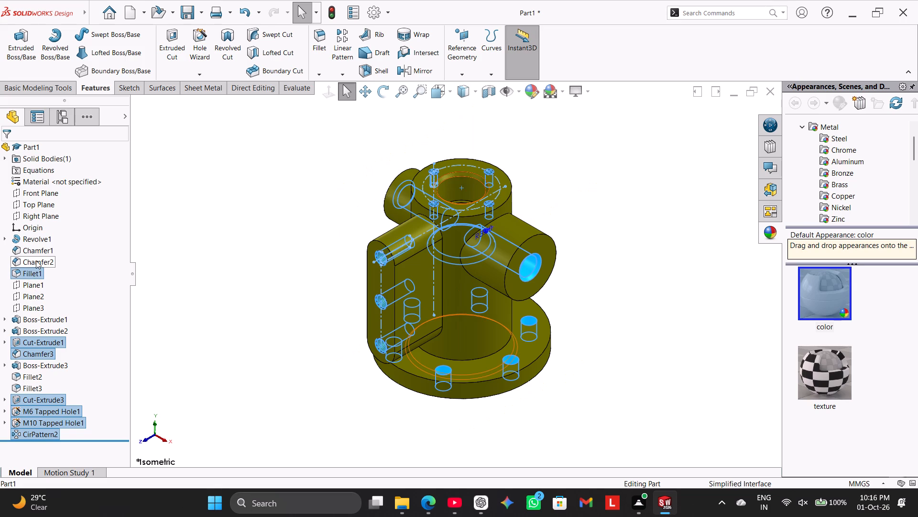
pyautogui.keyDown('ctrl'); pyautogui.click(36, 260); pyautogui.keyUp('ctrl')
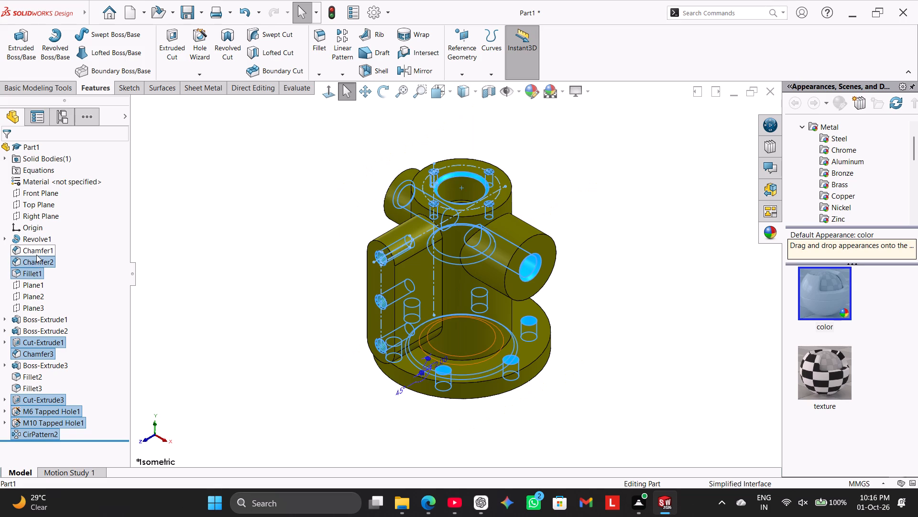
pyautogui.keyDown('ctrl'); pyautogui.click(36, 255); pyautogui.keyUp('ctrl')
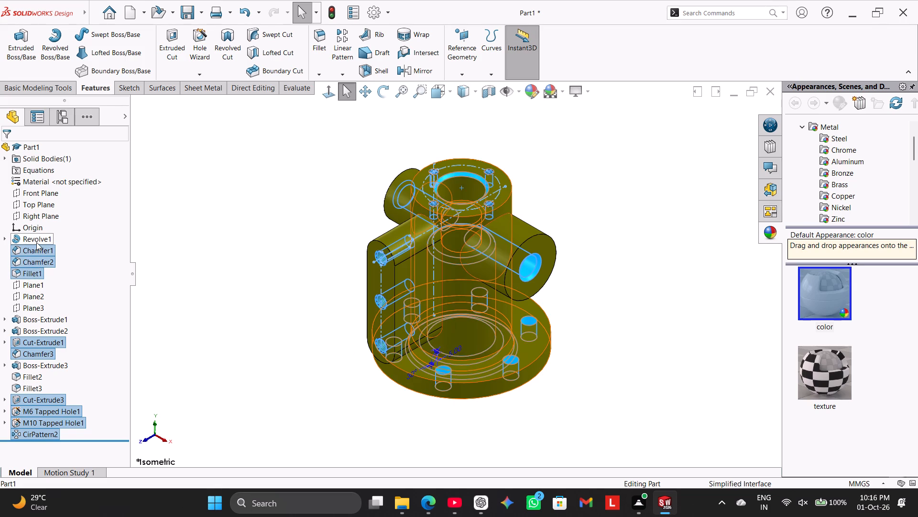
pyautogui.keyDown('ctrl'); pyautogui.click(36, 242); pyautogui.keyUp('ctrl')
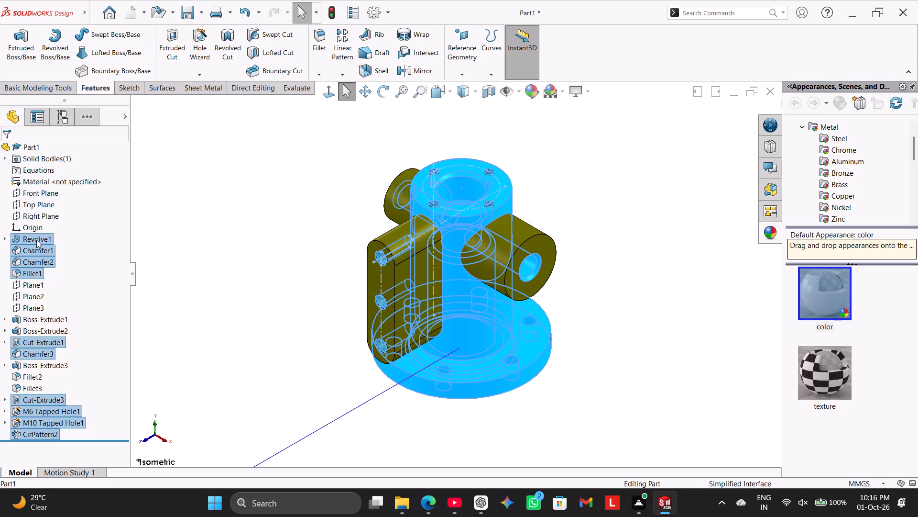
pyautogui.keyDown('ctrl'); pyautogui.click(36, 240); pyautogui.keyUp('ctrl')
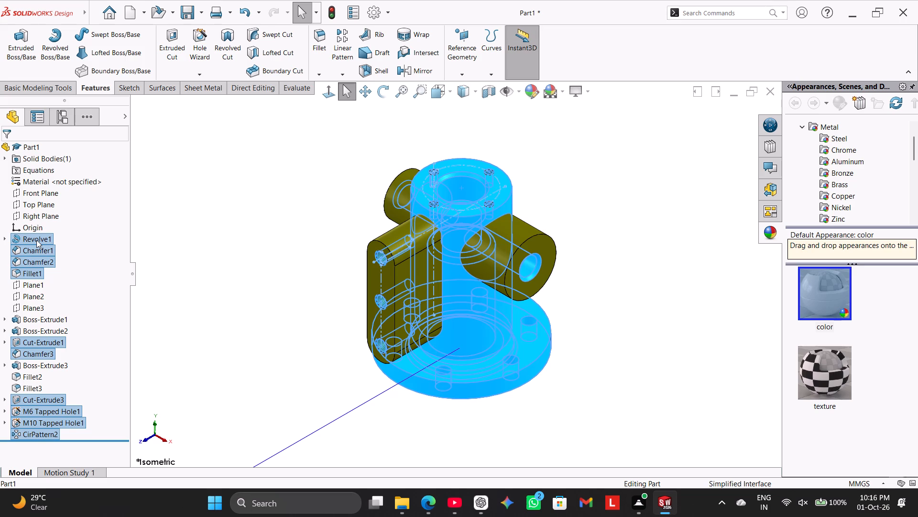
pyautogui.keyDown('ctrl'); pyautogui.click(36, 240); pyautogui.keyUp('ctrl')
pyautogui.keyDown('ctrl'); pyautogui.click(36, 240); pyautogui.keyUp('ctrl')
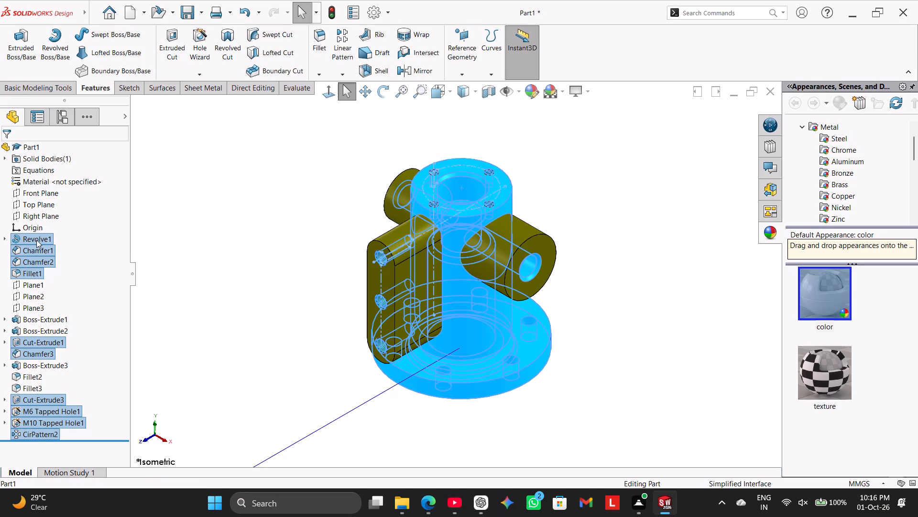
pyautogui.keyDown('ctrl'); pyautogui.click(42, 243); pyautogui.keyUp('ctrl')
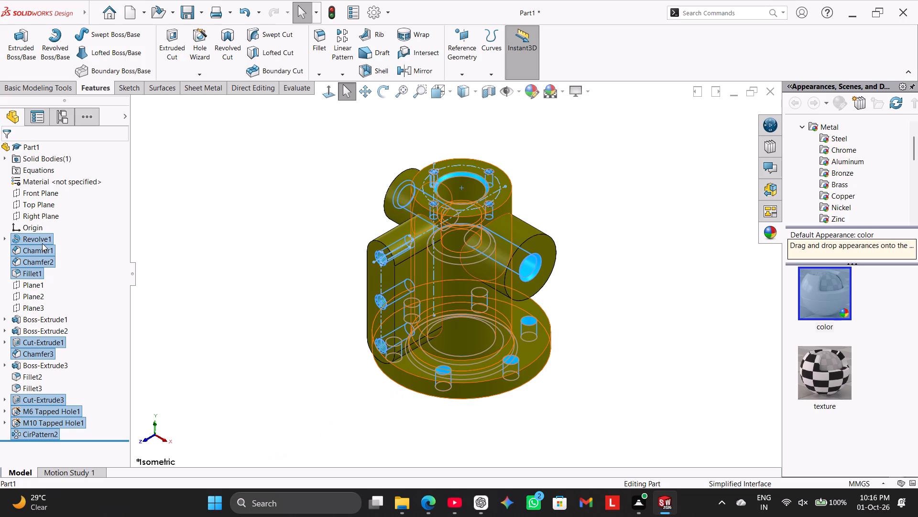
pyautogui.keyDown('ctrl'); pyautogui.click(42, 243); pyautogui.keyUp('ctrl')
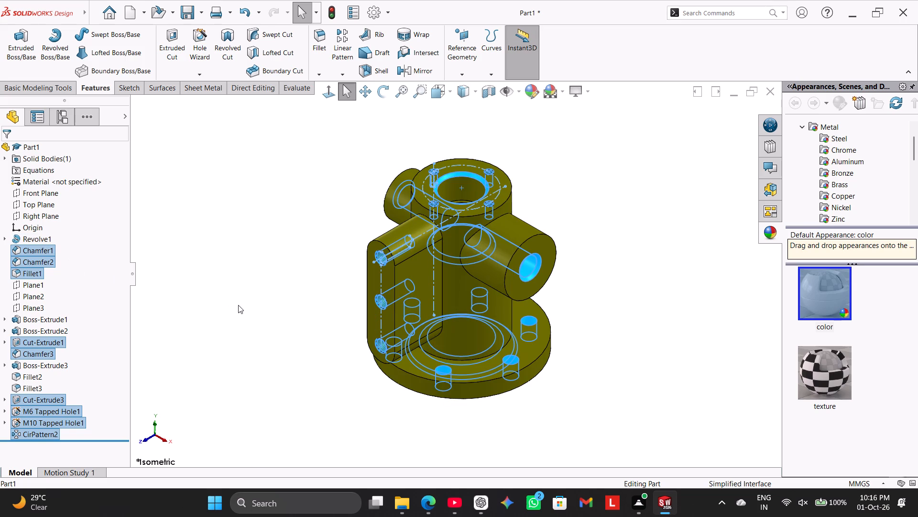
pyautogui.click(527, 91)
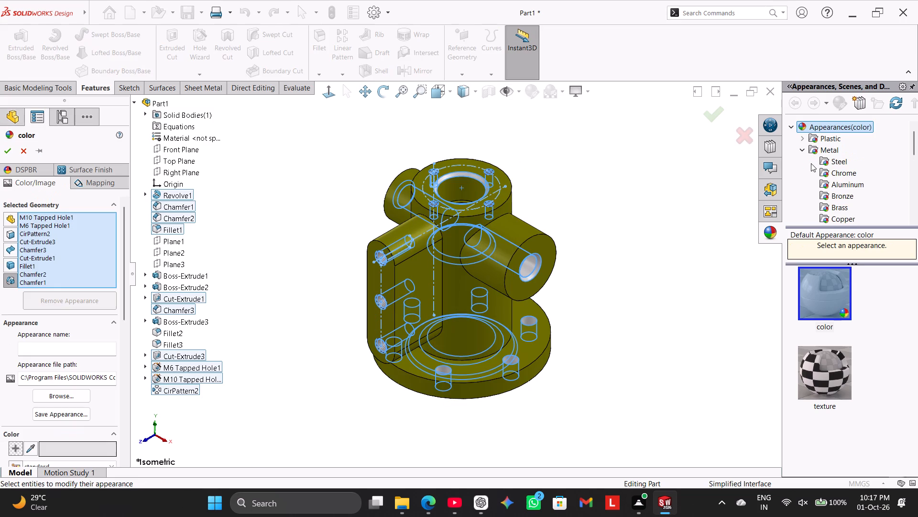
pyautogui.click(827, 184)
pyautogui.click(827, 312)
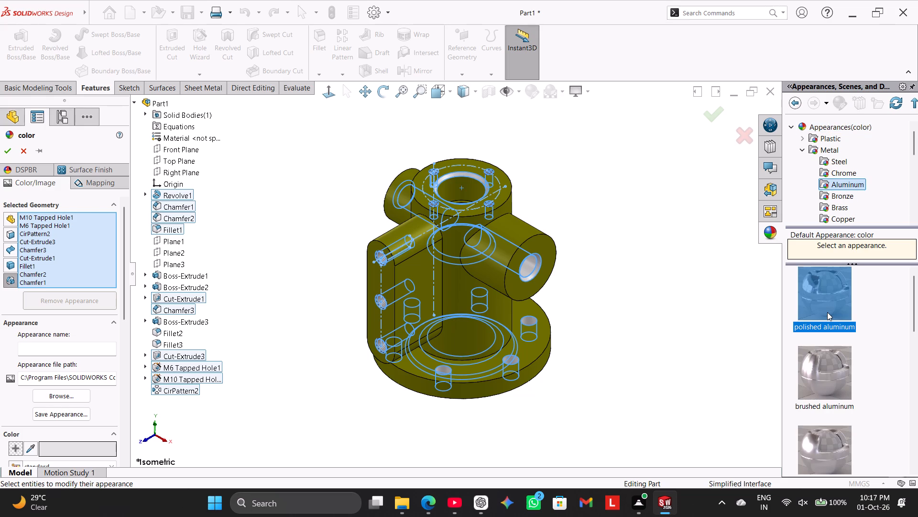
pyautogui.doubleClick(827, 312)
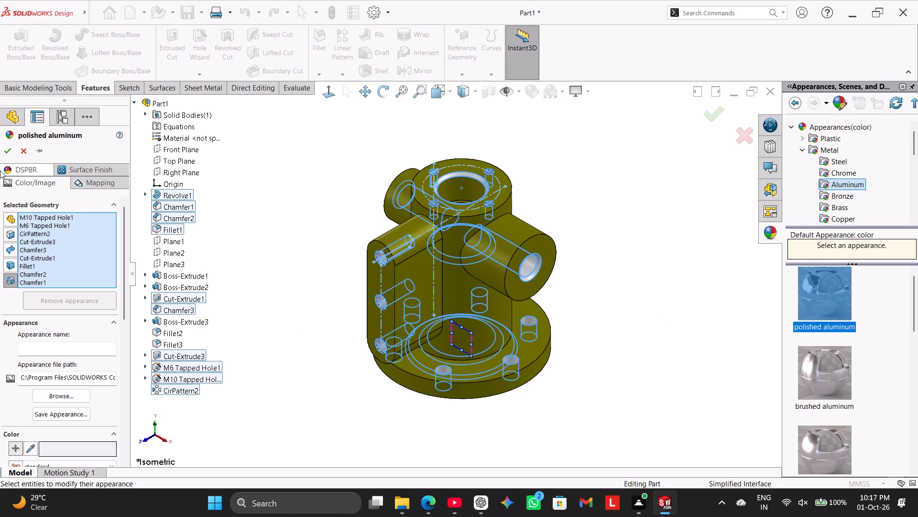
pyautogui.click(1, 153)
pyautogui.click(193, 247)
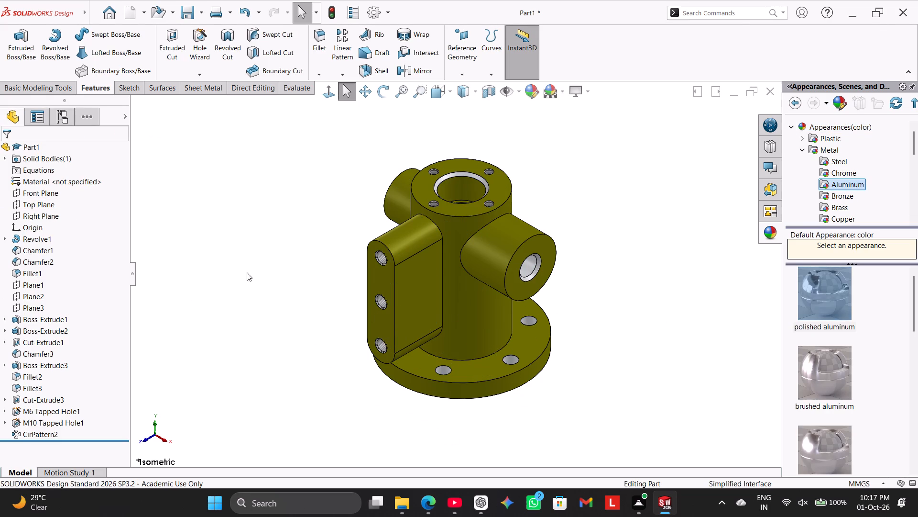
# Inspect the upper bore and section the part through the Front Plane at 0 mm offset to expose the internal bores.
pyautogui.moveTo(257, 280); pyautogui.dragTo(265, 339, button='middle')
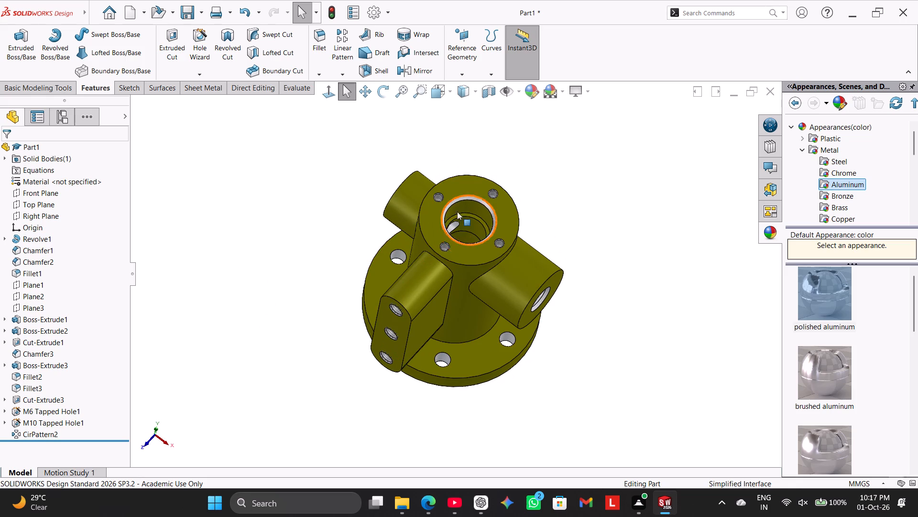
pyautogui.click(474, 207)
pyautogui.moveTo(303, 269); pyautogui.dragTo(293, 247, button='middle')
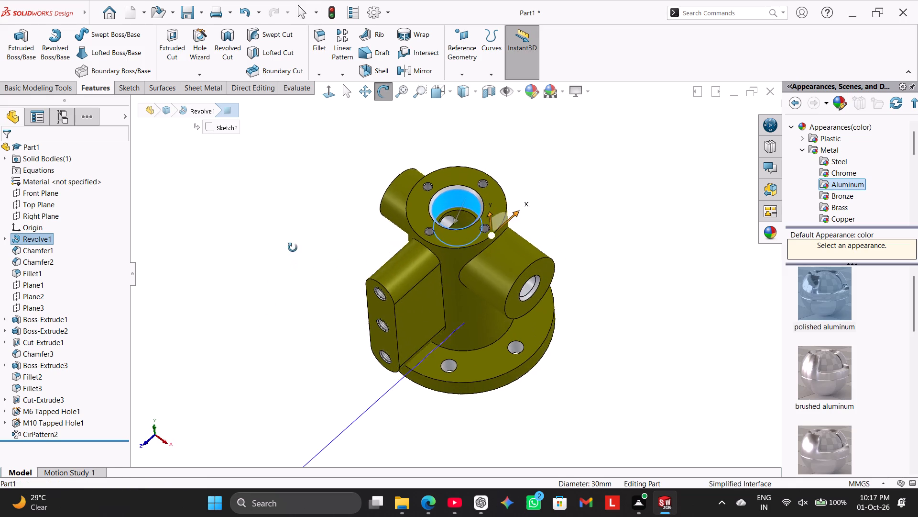
pyautogui.moveTo(293, 247); pyautogui.dragTo(278, 188, button='middle')
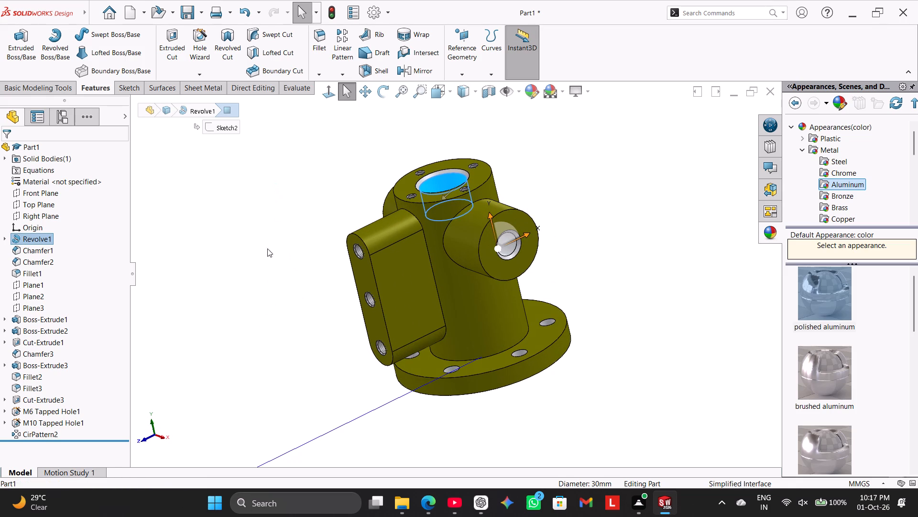
pyautogui.keyDown('ctrl'); pyautogui.moveTo(275, 282); pyautogui.dragTo(247, 211, button='middle'); pyautogui.keyUp('ctrl')
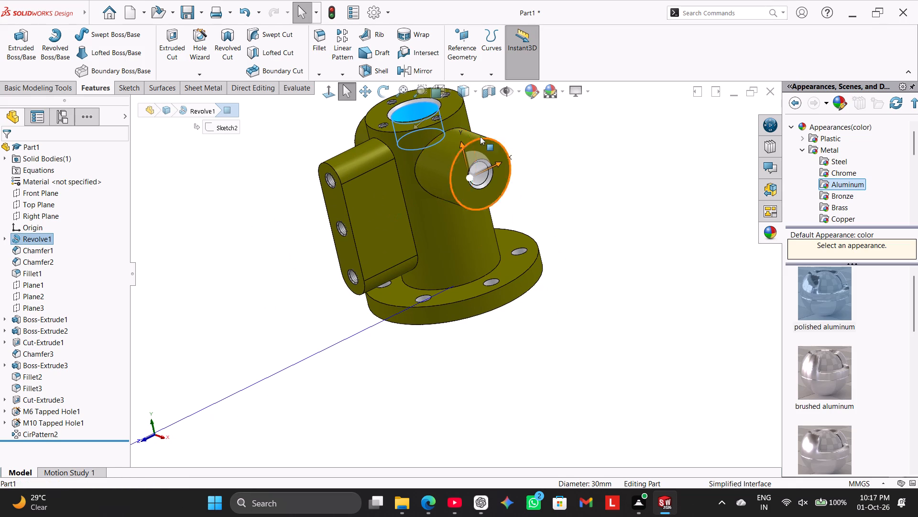
pyautogui.click(481, 99)
pyautogui.moveTo(364, 305); pyautogui.dragTo(373, 299, button='middle')
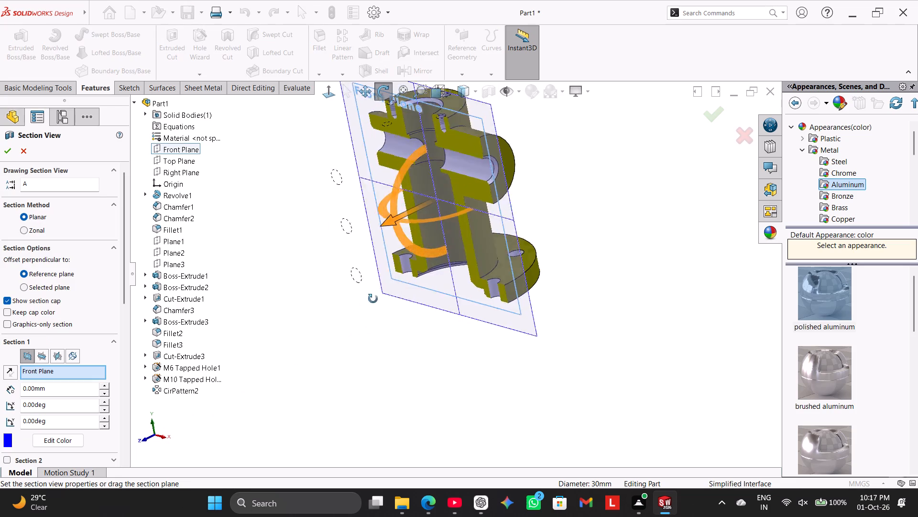
pyautogui.moveTo(373, 299); pyautogui.dragTo(402, 254, button='middle')
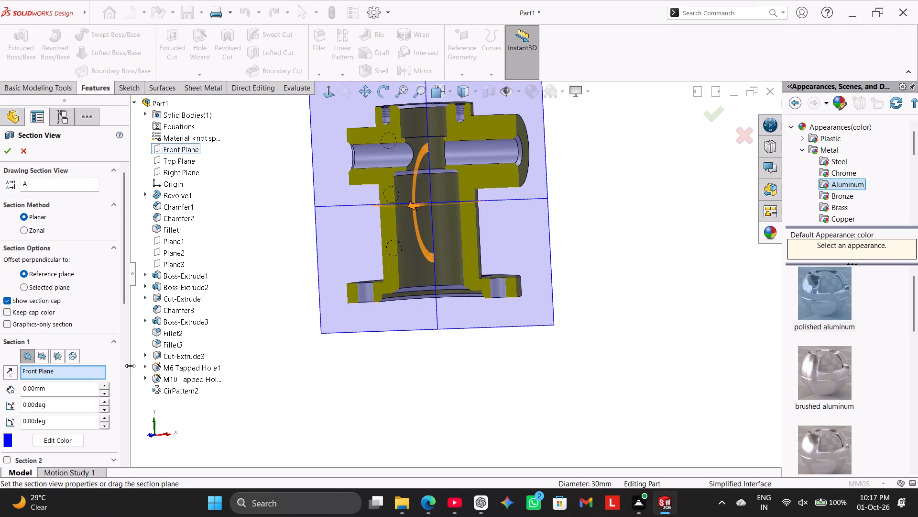
pyautogui.click(7, 151)
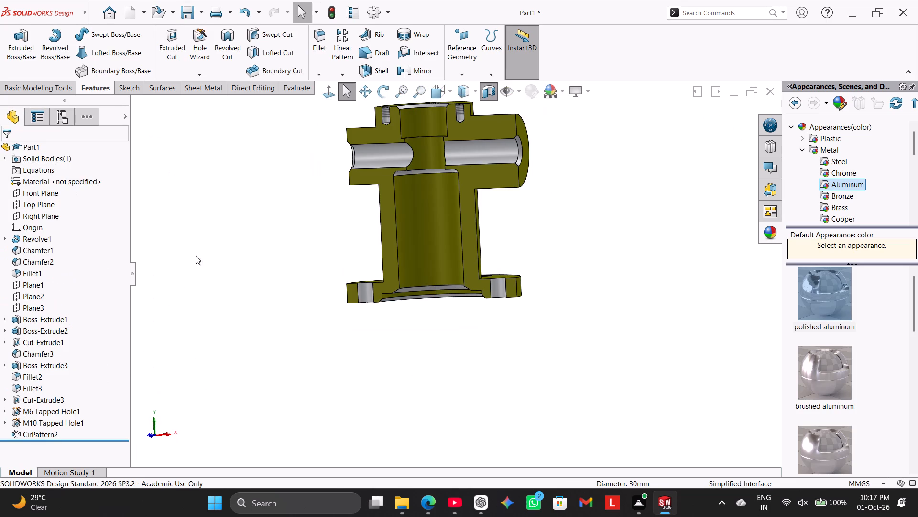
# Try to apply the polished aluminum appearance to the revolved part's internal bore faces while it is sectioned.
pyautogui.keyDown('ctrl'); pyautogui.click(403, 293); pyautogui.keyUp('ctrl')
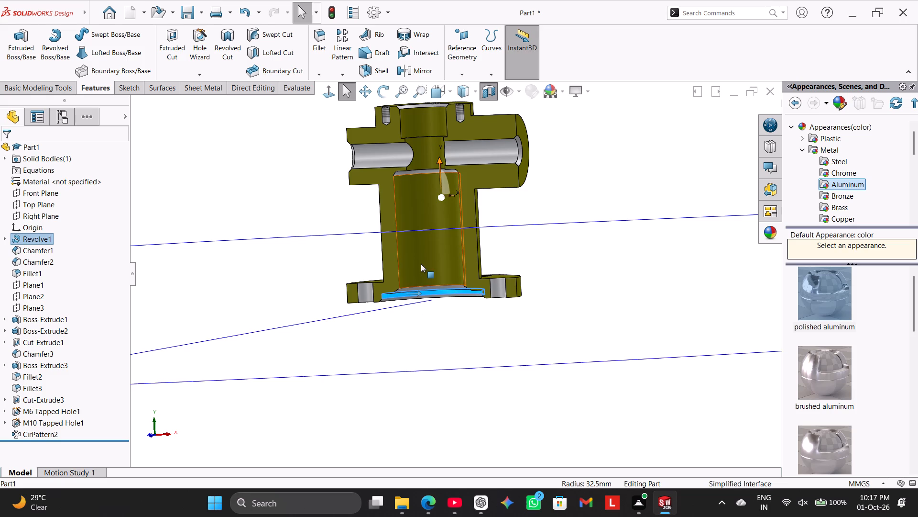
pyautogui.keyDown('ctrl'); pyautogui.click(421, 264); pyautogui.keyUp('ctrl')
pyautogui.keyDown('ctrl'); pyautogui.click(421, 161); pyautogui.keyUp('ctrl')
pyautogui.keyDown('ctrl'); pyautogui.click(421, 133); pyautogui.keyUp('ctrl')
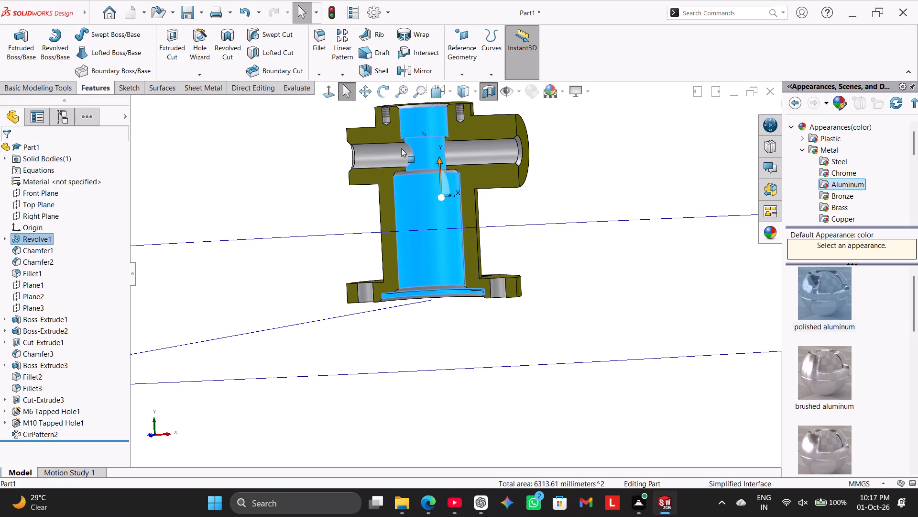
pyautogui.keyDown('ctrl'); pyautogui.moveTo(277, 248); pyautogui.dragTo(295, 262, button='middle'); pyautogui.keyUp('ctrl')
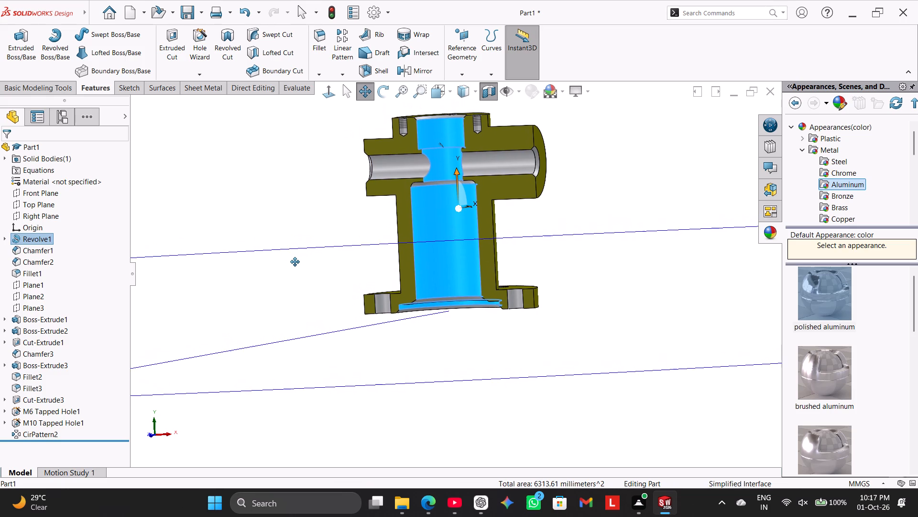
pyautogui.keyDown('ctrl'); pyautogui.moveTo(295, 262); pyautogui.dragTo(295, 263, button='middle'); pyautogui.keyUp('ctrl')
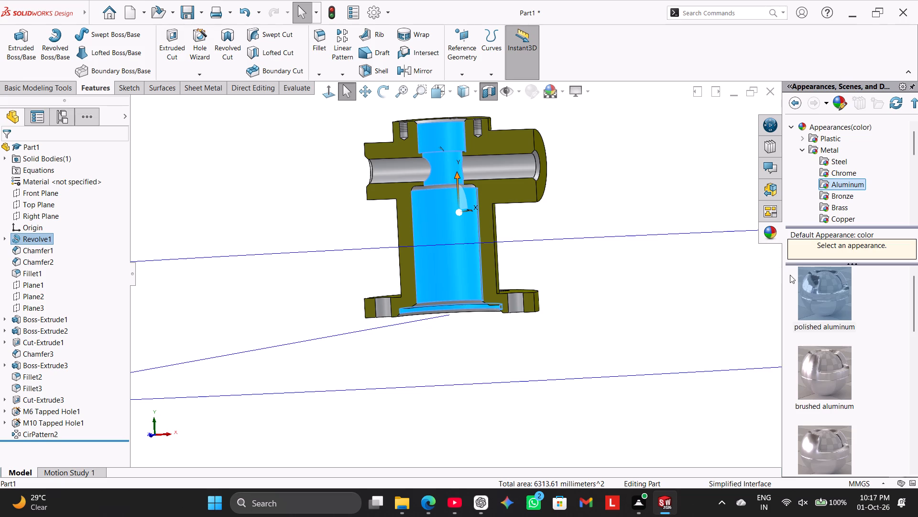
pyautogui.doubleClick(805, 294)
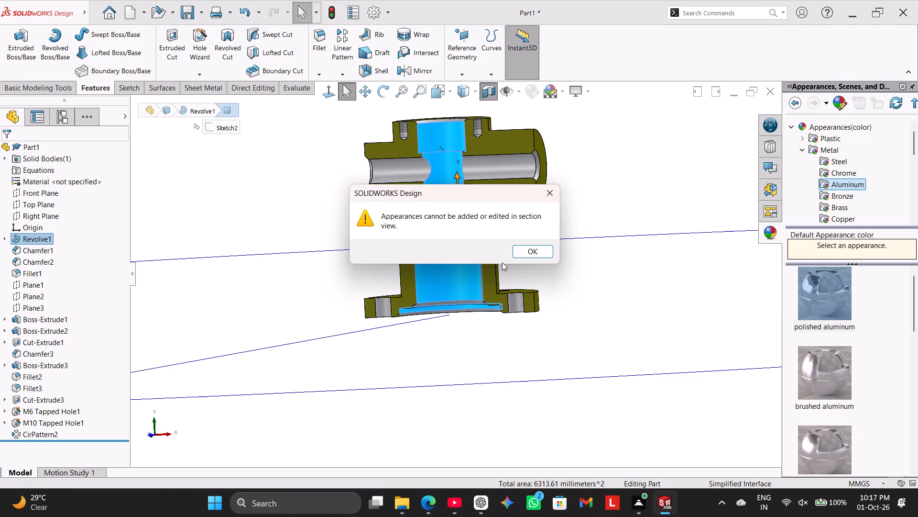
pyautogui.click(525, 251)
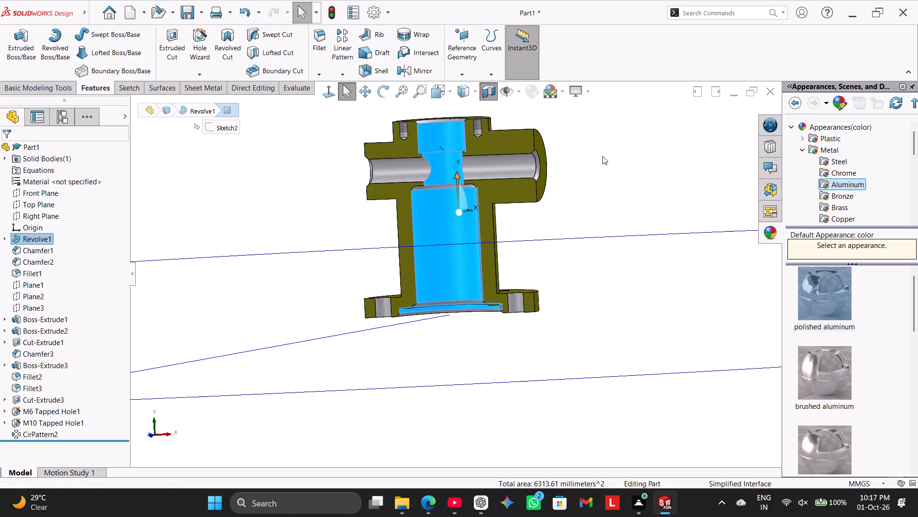
# Turn off the section view to restore the whole part.
pyautogui.click(323, 97)
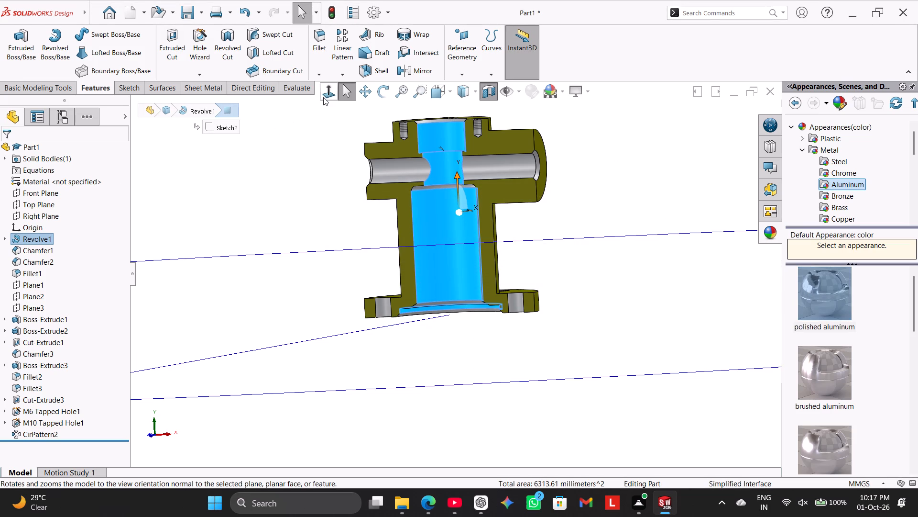
pyautogui.click(265, 240)
pyautogui.scroll(2, 271, 250)
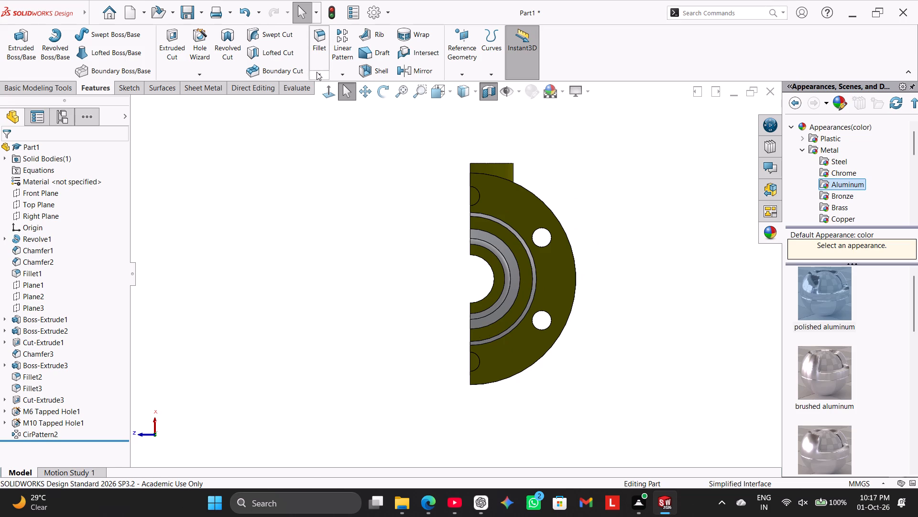
pyautogui.click(323, 87)
pyautogui.click(322, 87)
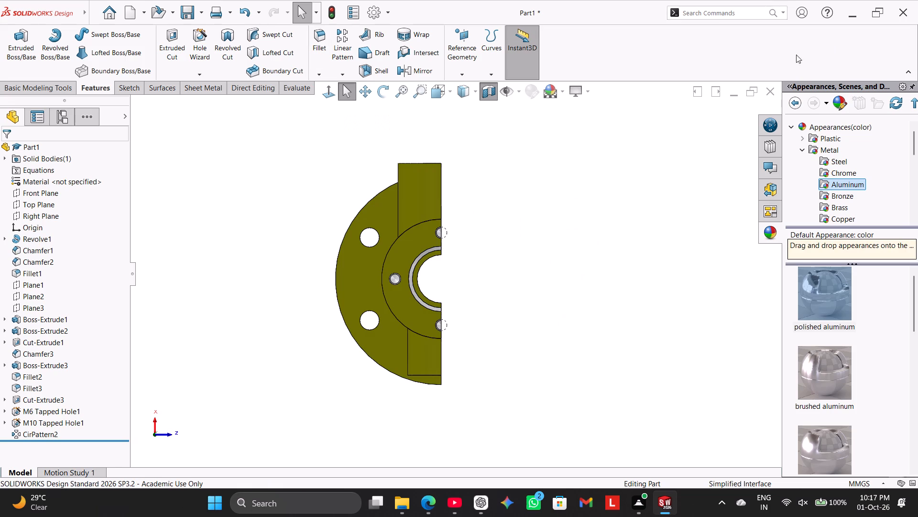
pyautogui.click(487, 101)
pyautogui.click(487, 89)
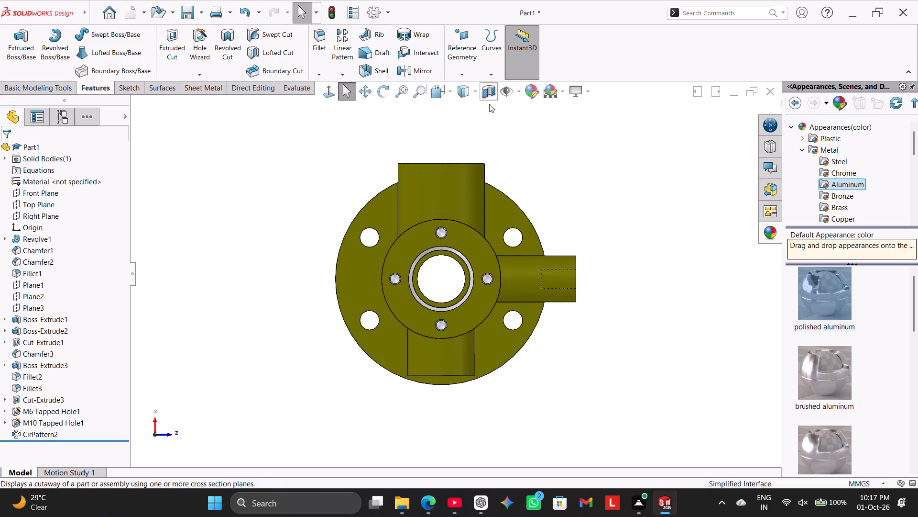
pyautogui.click(487, 90)
pyautogui.moveTo(311, 217); pyautogui.dragTo(302, 111, button='middle')
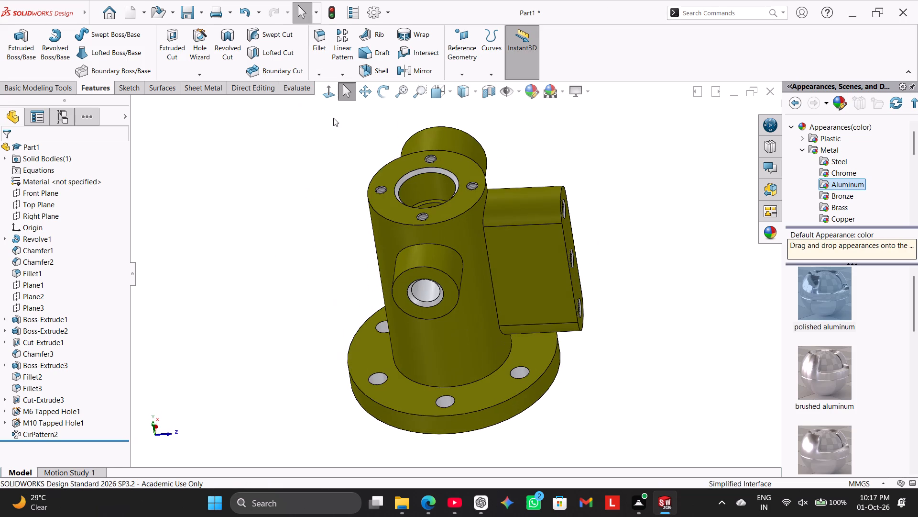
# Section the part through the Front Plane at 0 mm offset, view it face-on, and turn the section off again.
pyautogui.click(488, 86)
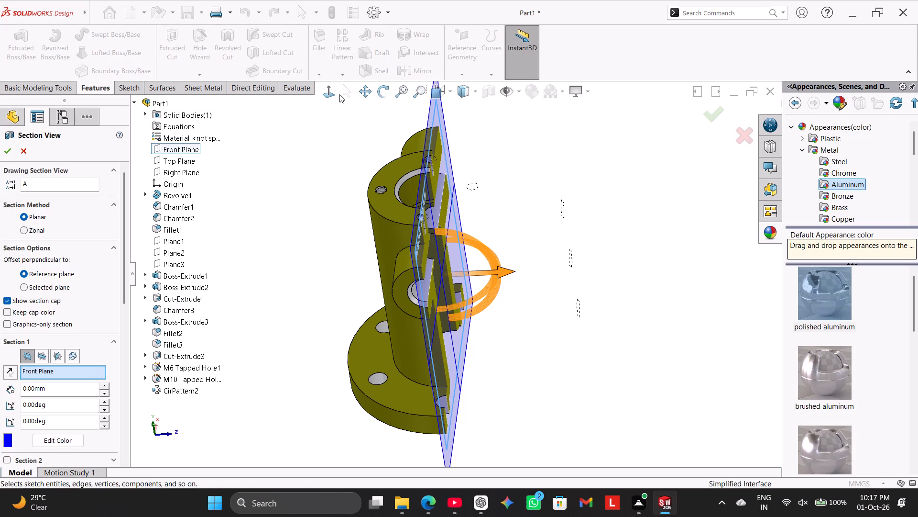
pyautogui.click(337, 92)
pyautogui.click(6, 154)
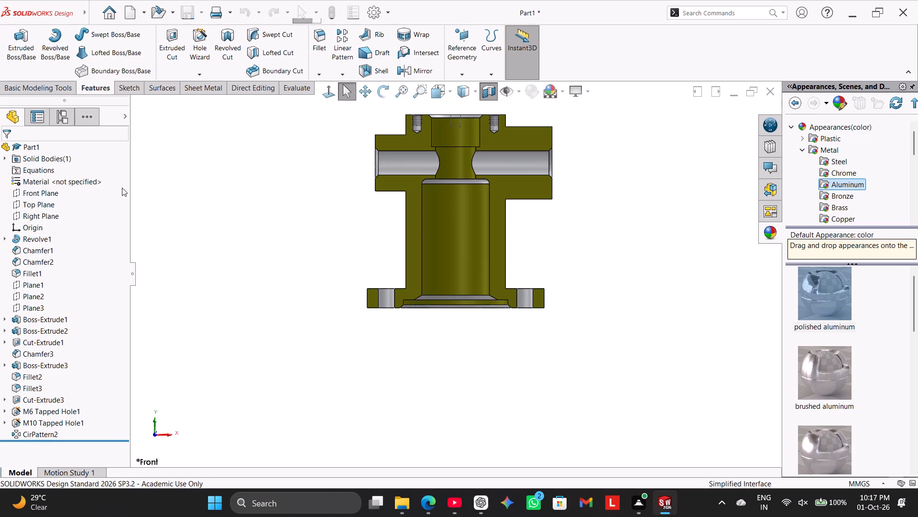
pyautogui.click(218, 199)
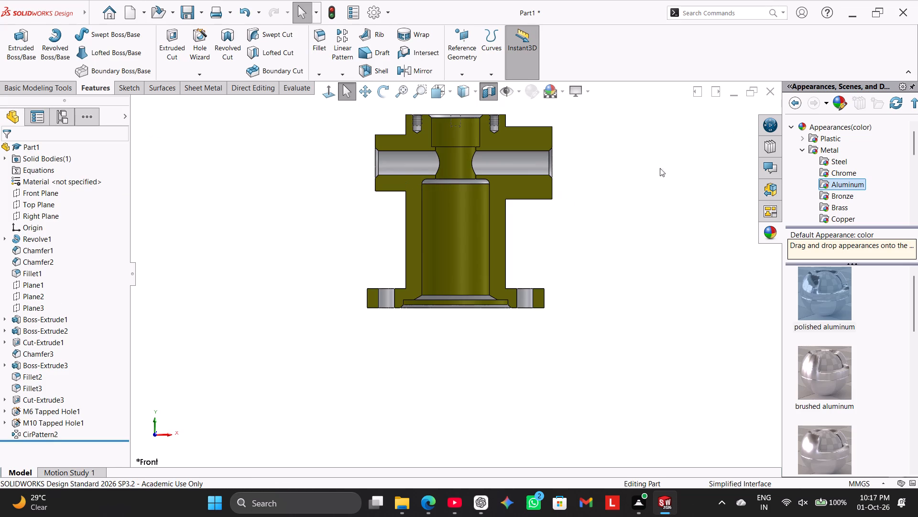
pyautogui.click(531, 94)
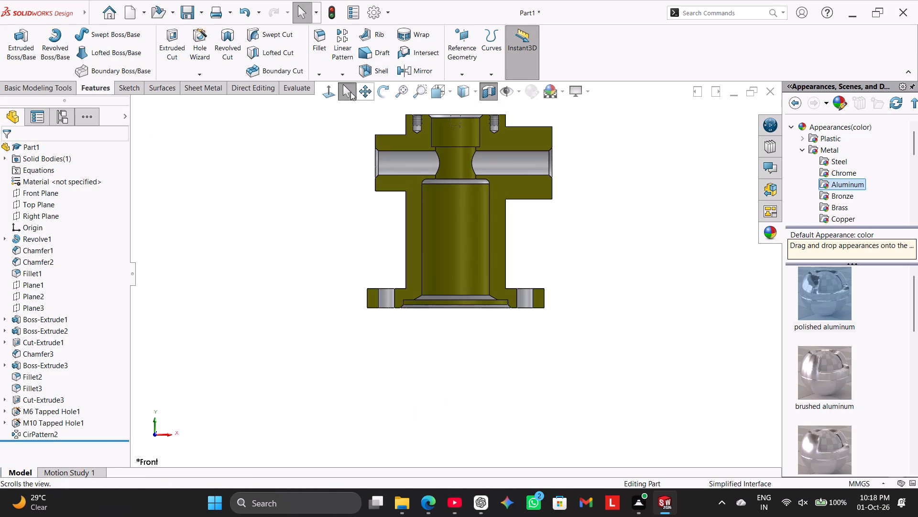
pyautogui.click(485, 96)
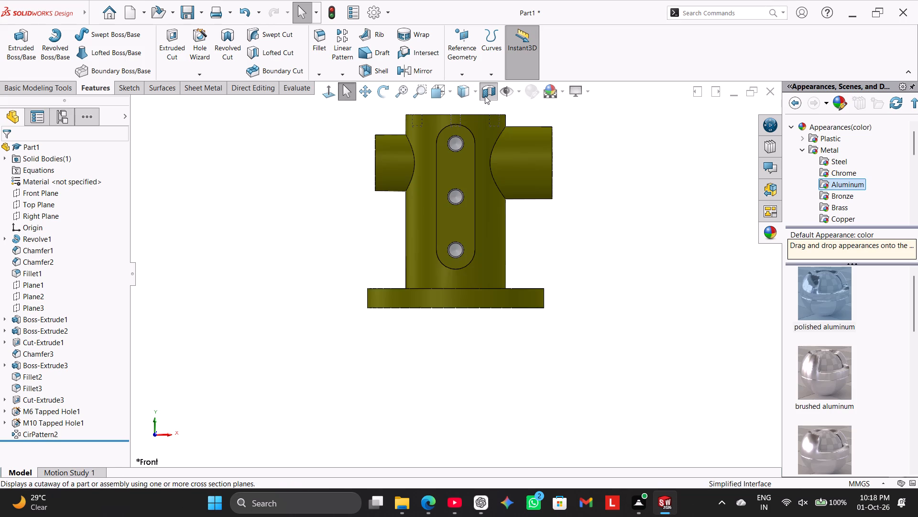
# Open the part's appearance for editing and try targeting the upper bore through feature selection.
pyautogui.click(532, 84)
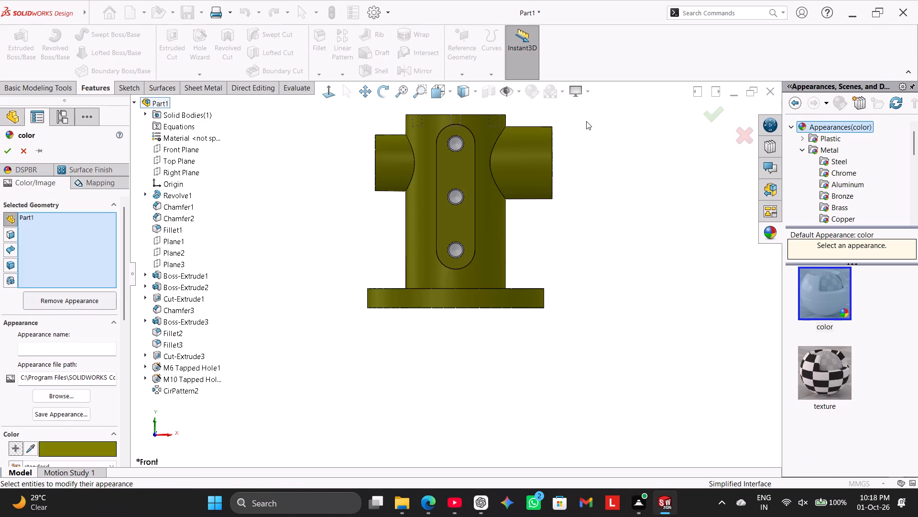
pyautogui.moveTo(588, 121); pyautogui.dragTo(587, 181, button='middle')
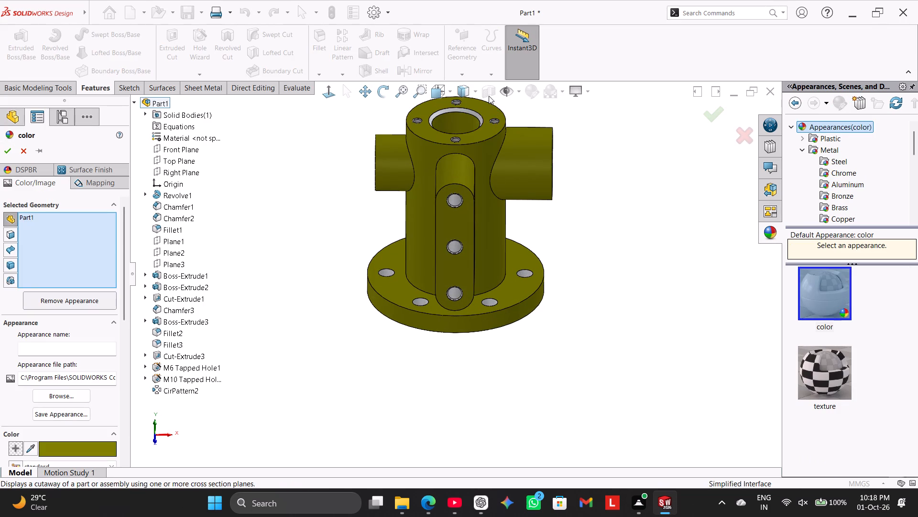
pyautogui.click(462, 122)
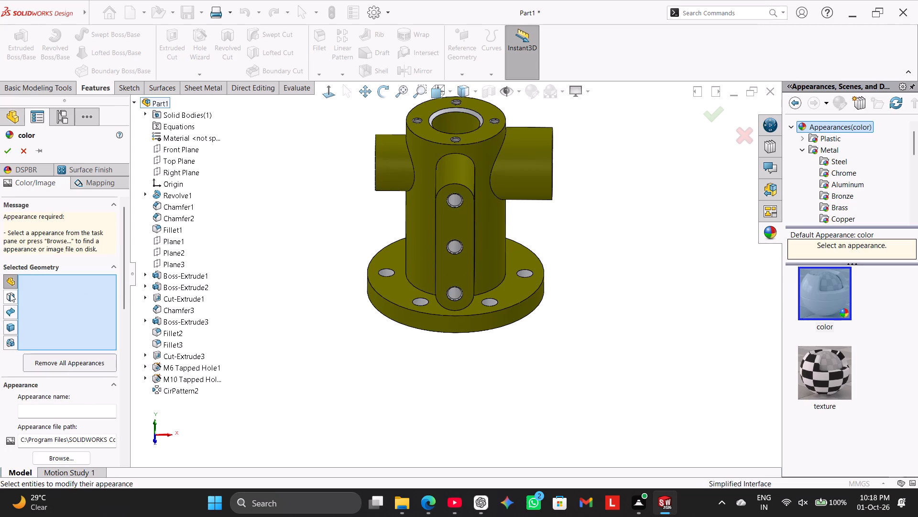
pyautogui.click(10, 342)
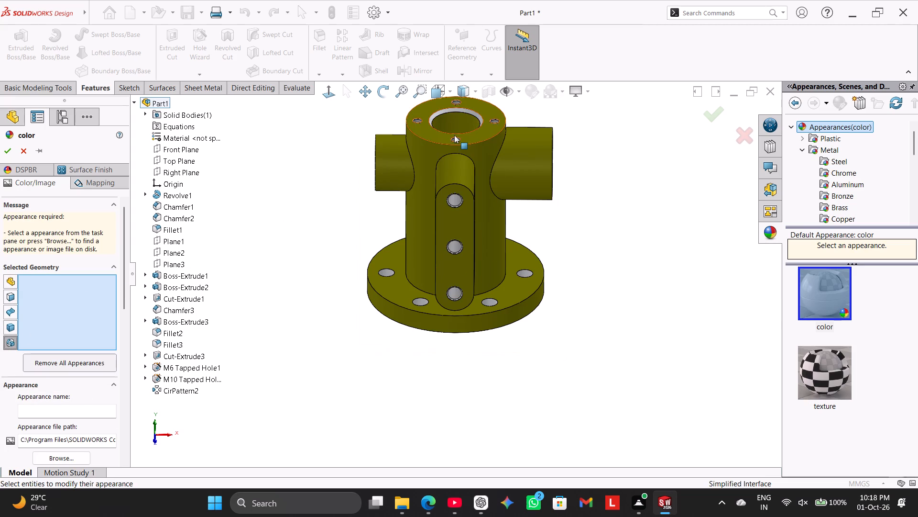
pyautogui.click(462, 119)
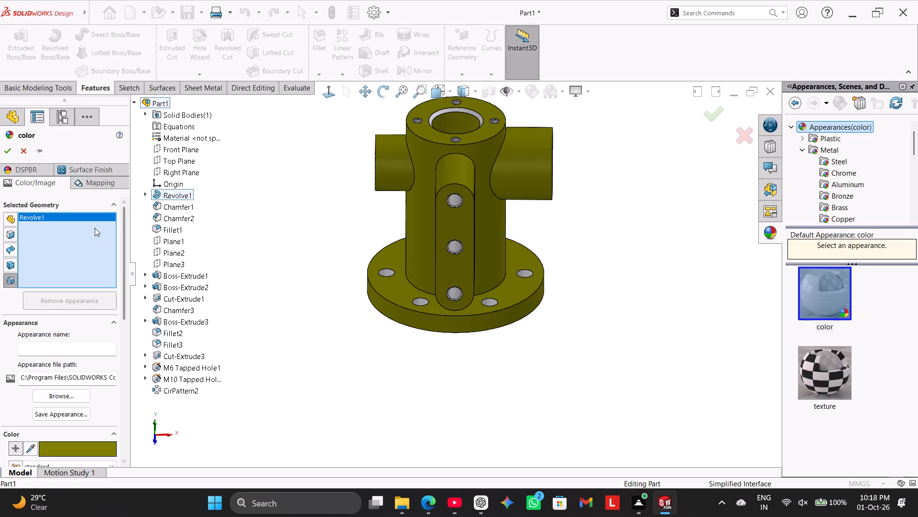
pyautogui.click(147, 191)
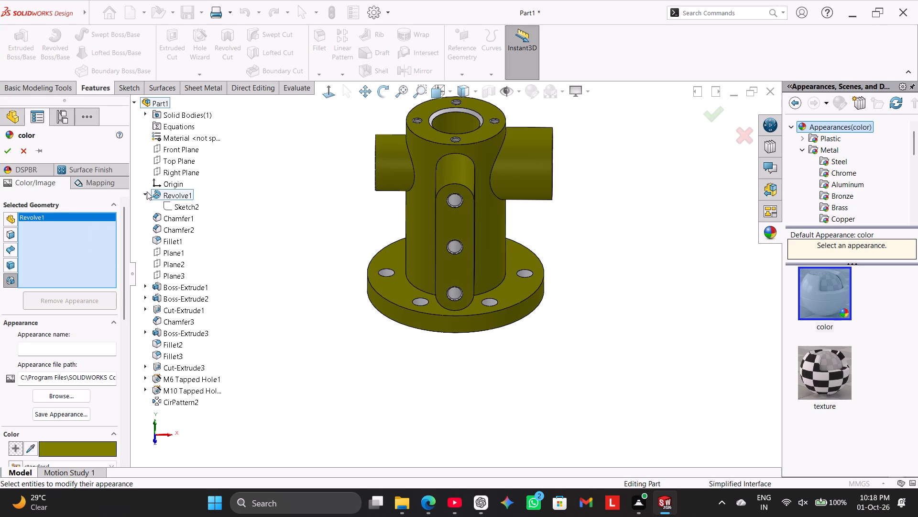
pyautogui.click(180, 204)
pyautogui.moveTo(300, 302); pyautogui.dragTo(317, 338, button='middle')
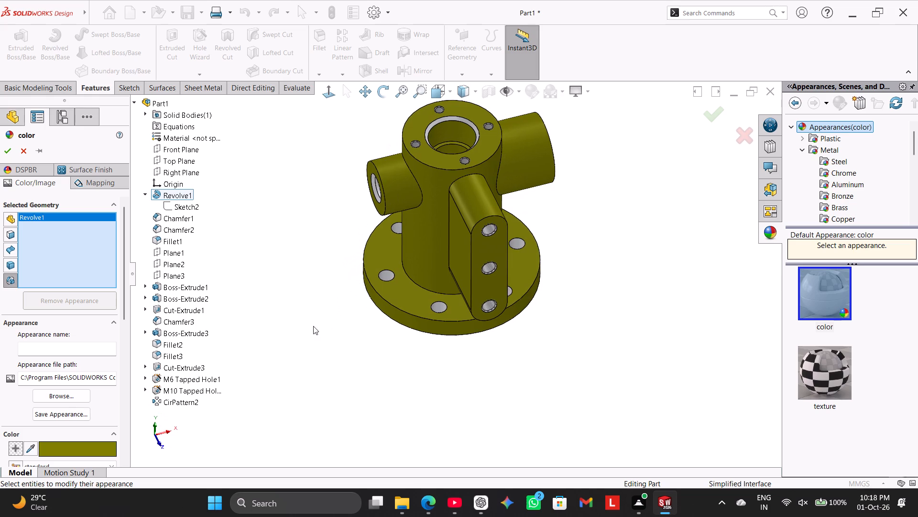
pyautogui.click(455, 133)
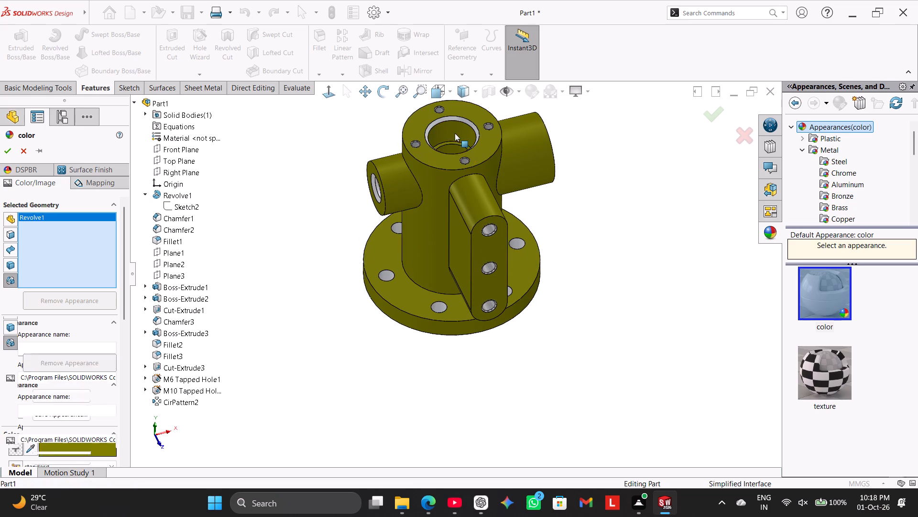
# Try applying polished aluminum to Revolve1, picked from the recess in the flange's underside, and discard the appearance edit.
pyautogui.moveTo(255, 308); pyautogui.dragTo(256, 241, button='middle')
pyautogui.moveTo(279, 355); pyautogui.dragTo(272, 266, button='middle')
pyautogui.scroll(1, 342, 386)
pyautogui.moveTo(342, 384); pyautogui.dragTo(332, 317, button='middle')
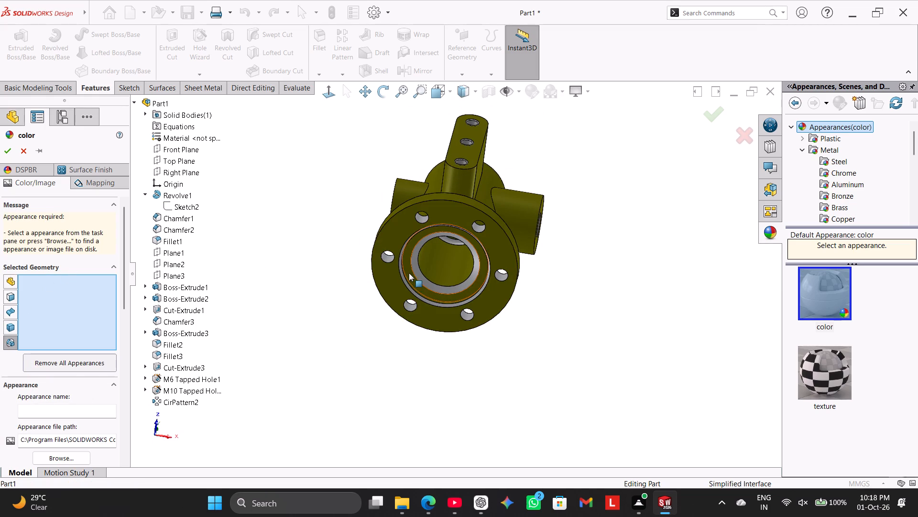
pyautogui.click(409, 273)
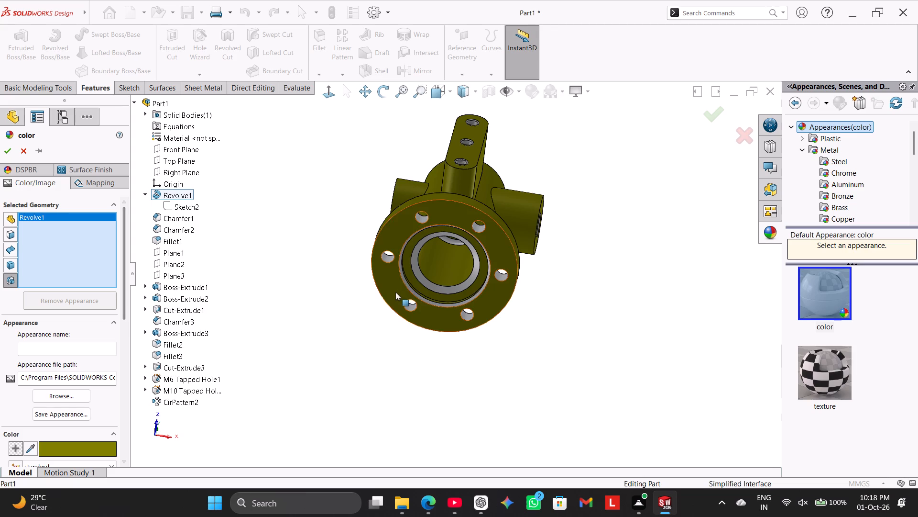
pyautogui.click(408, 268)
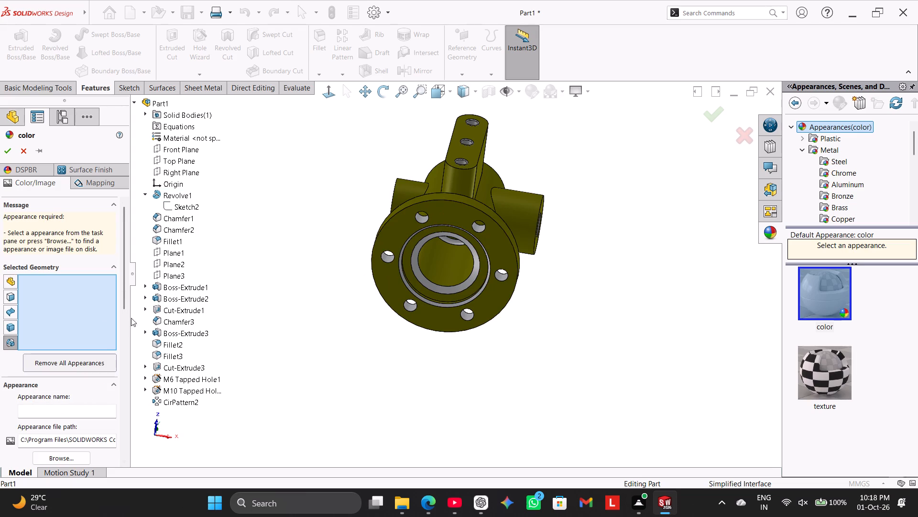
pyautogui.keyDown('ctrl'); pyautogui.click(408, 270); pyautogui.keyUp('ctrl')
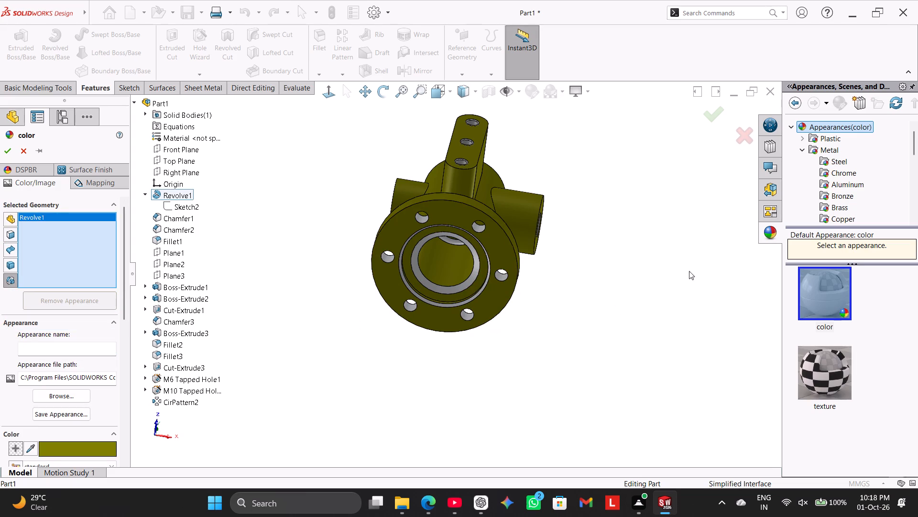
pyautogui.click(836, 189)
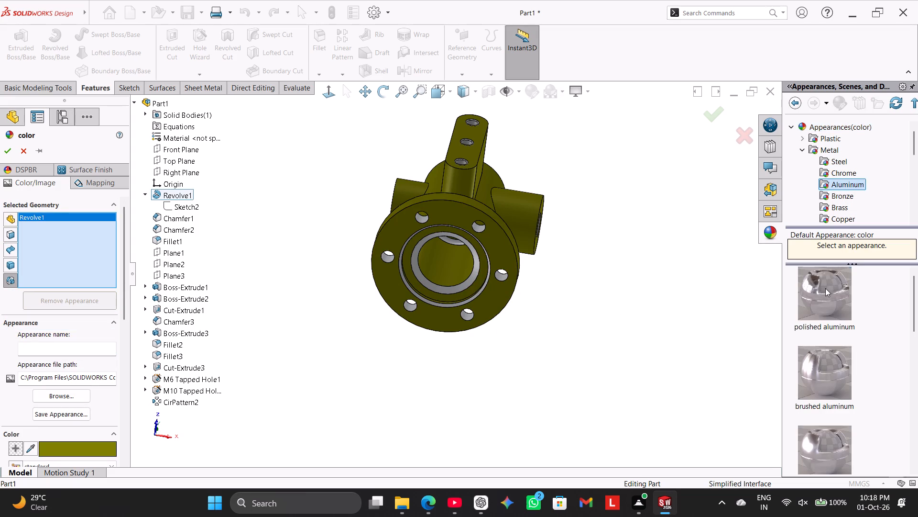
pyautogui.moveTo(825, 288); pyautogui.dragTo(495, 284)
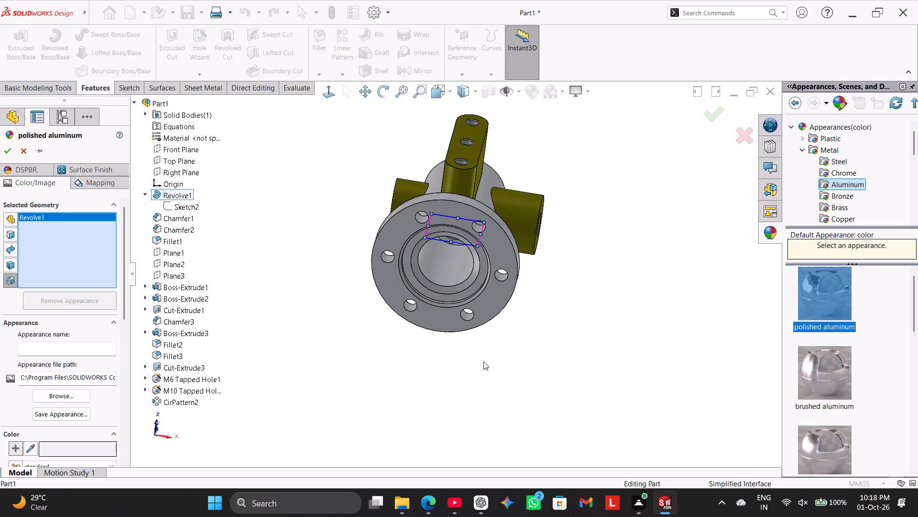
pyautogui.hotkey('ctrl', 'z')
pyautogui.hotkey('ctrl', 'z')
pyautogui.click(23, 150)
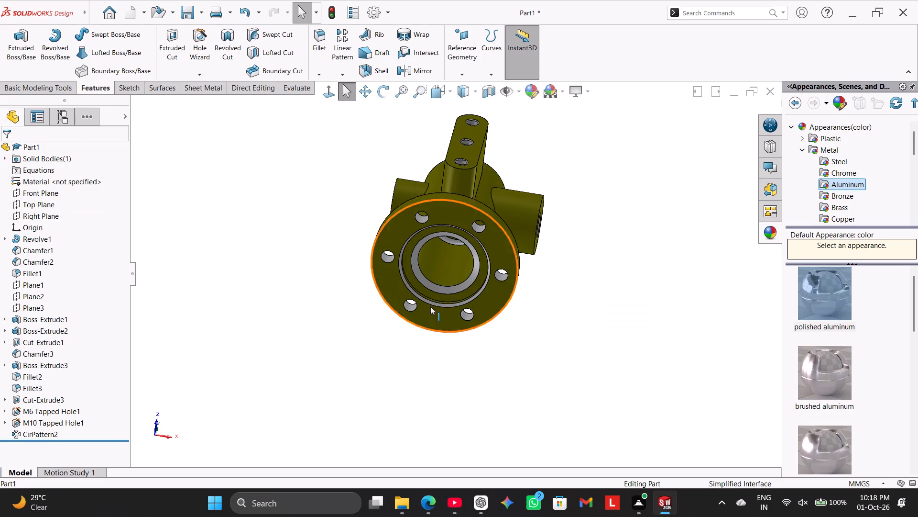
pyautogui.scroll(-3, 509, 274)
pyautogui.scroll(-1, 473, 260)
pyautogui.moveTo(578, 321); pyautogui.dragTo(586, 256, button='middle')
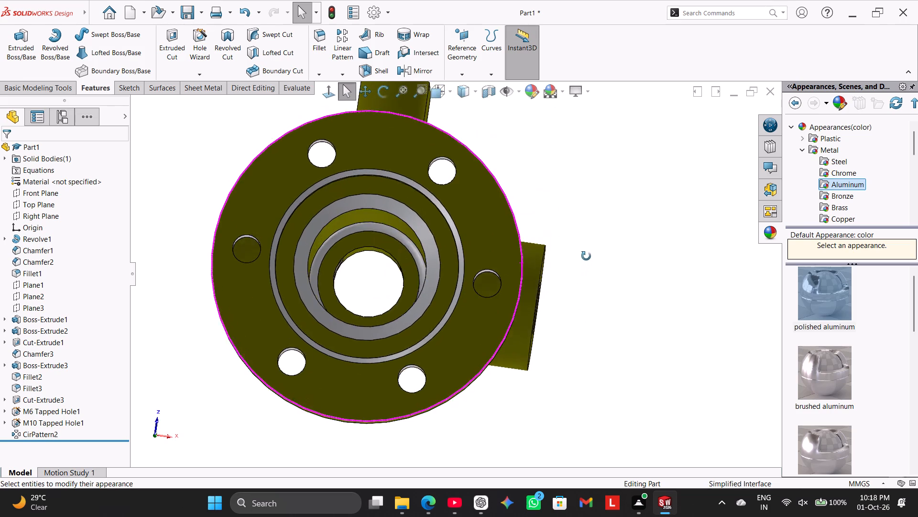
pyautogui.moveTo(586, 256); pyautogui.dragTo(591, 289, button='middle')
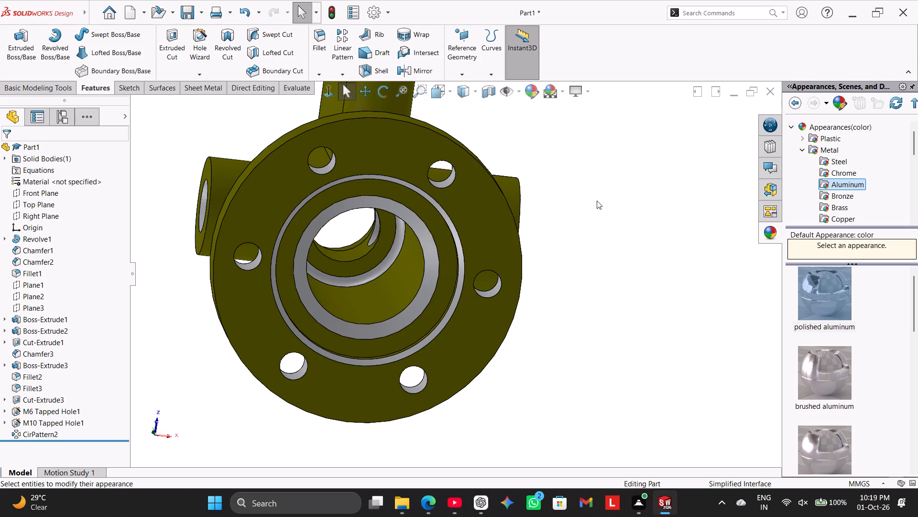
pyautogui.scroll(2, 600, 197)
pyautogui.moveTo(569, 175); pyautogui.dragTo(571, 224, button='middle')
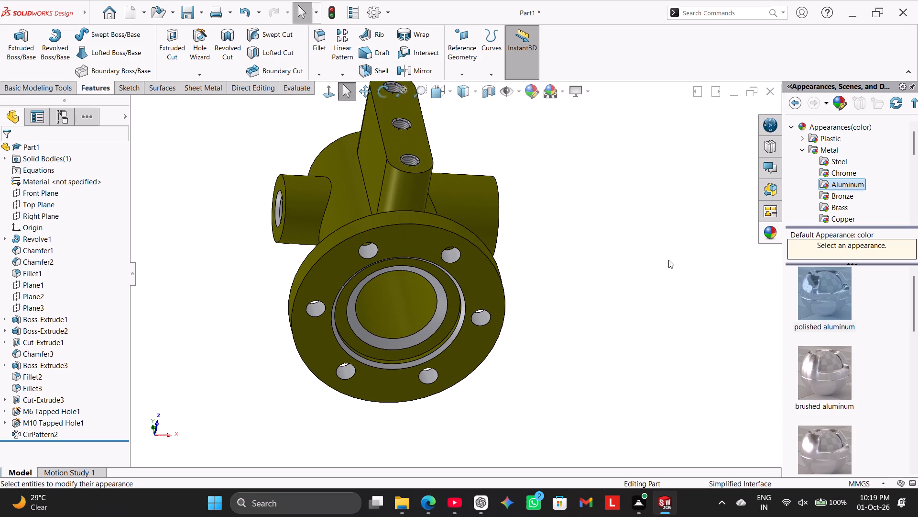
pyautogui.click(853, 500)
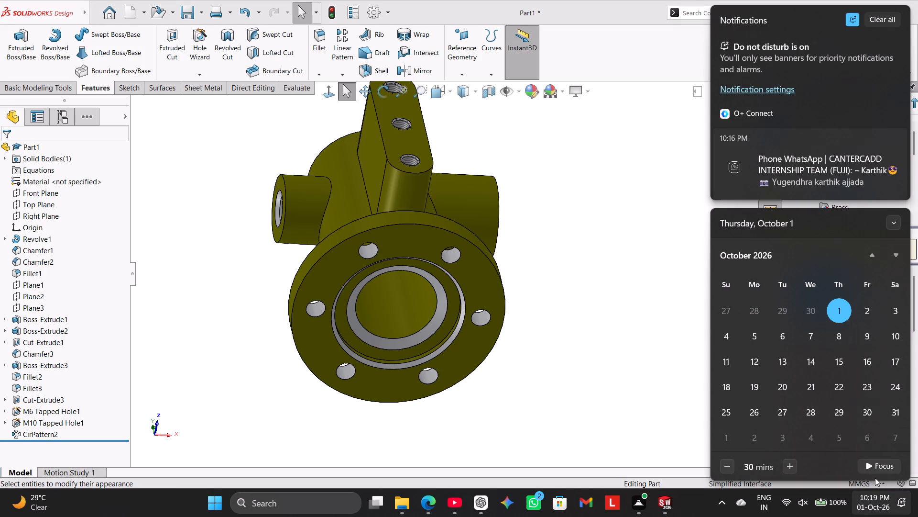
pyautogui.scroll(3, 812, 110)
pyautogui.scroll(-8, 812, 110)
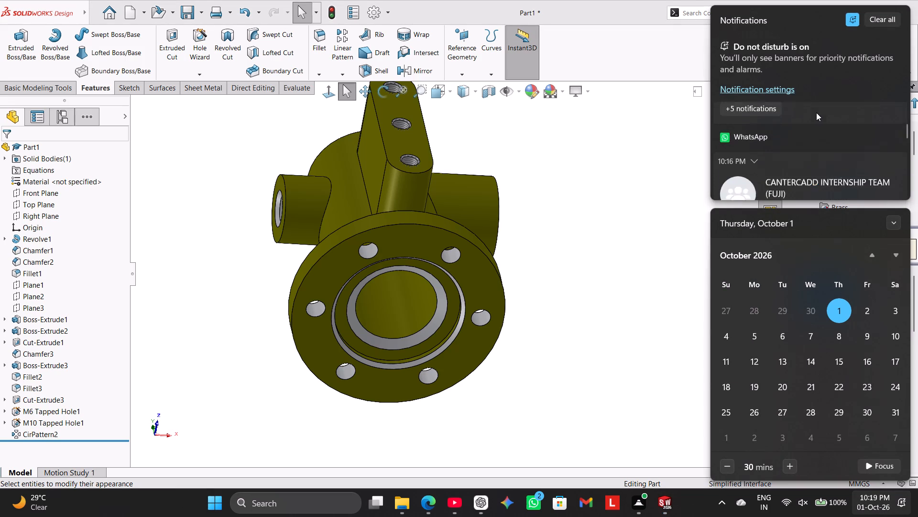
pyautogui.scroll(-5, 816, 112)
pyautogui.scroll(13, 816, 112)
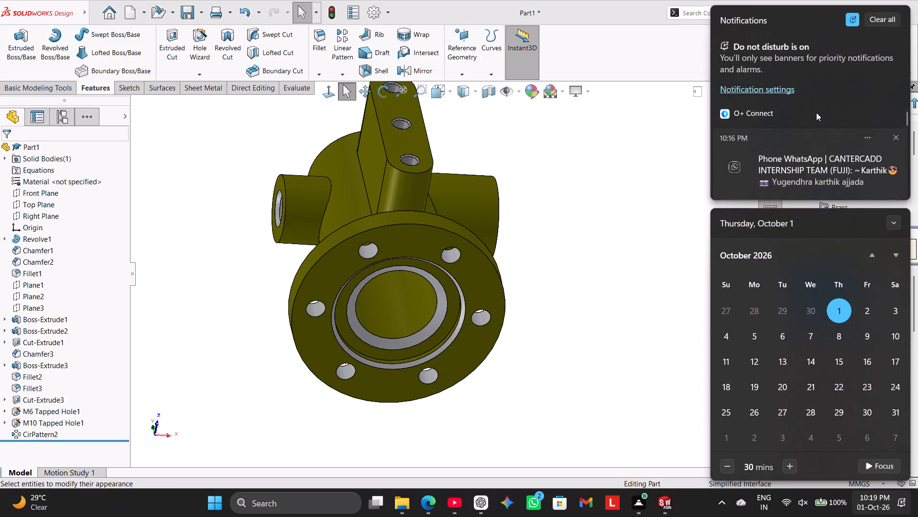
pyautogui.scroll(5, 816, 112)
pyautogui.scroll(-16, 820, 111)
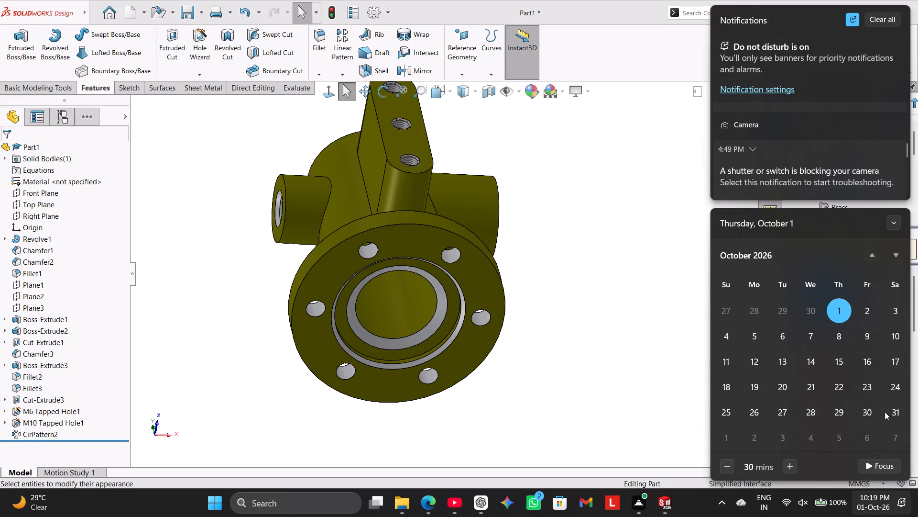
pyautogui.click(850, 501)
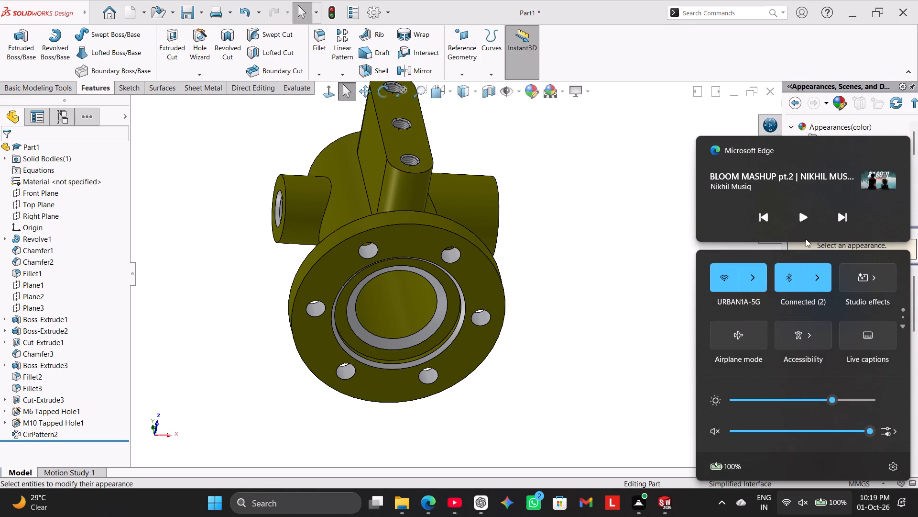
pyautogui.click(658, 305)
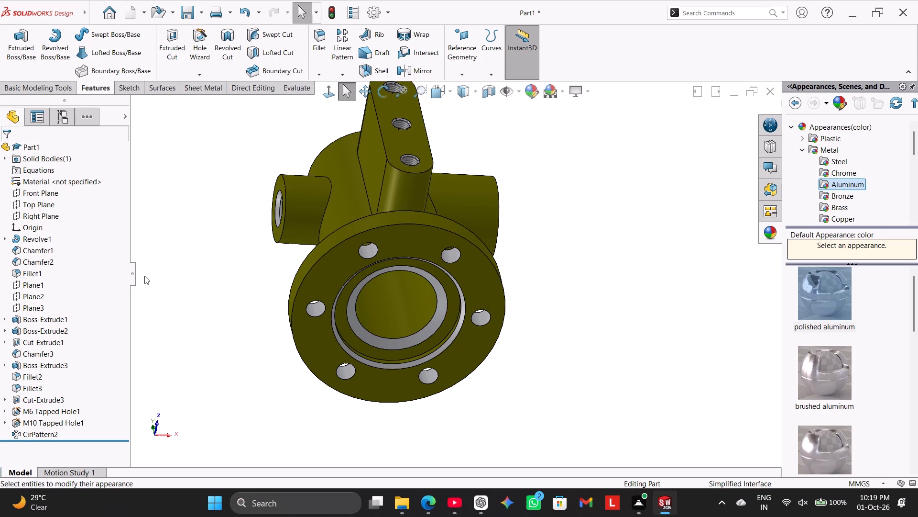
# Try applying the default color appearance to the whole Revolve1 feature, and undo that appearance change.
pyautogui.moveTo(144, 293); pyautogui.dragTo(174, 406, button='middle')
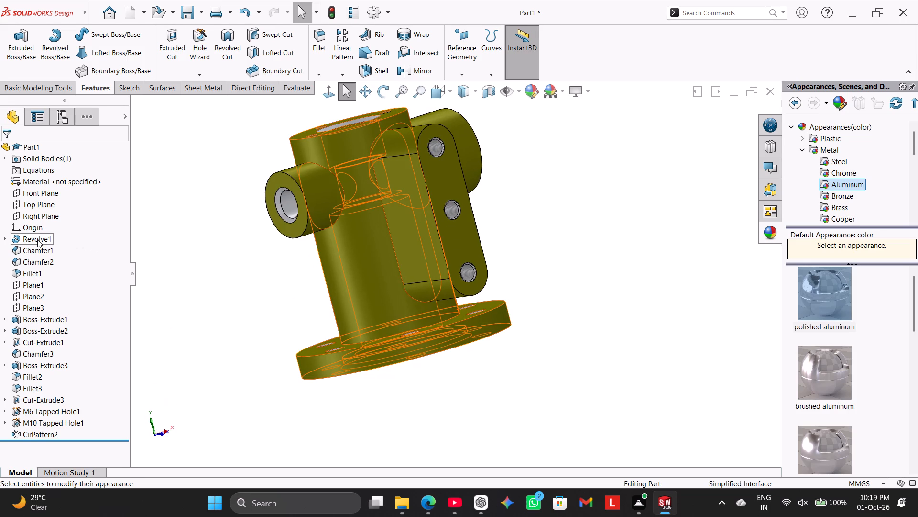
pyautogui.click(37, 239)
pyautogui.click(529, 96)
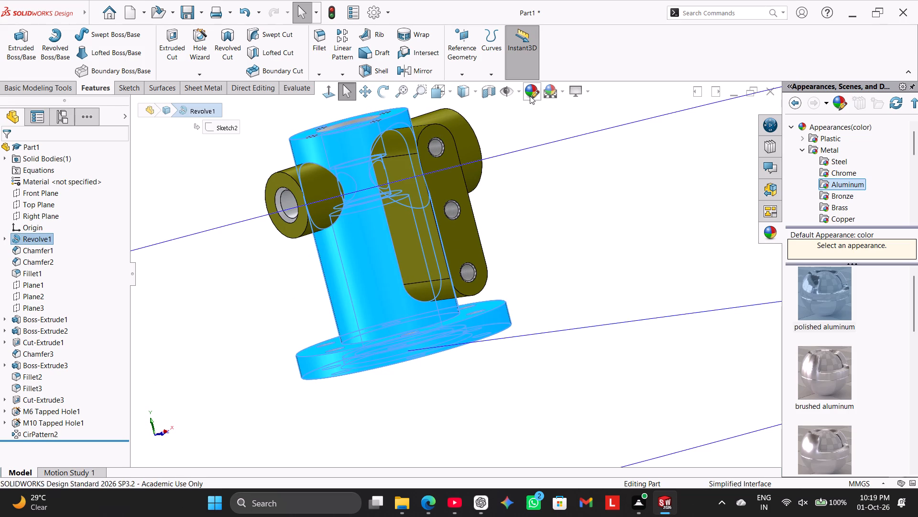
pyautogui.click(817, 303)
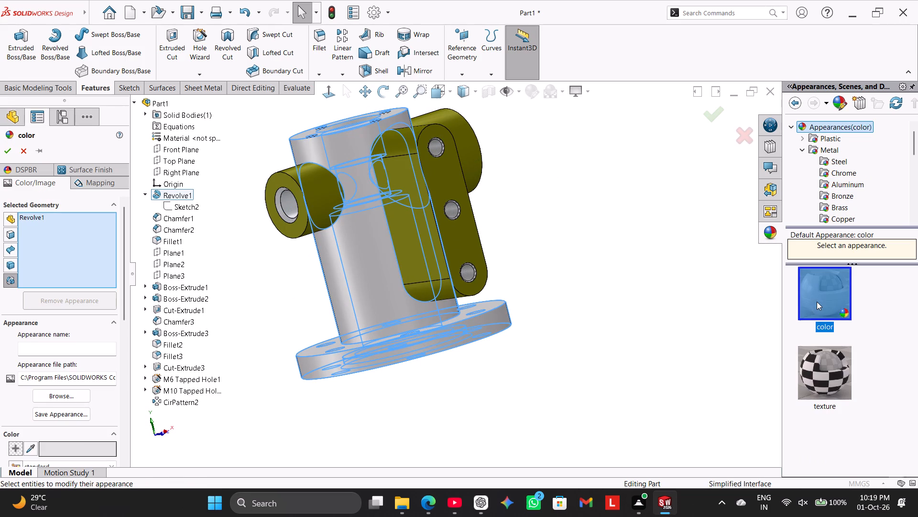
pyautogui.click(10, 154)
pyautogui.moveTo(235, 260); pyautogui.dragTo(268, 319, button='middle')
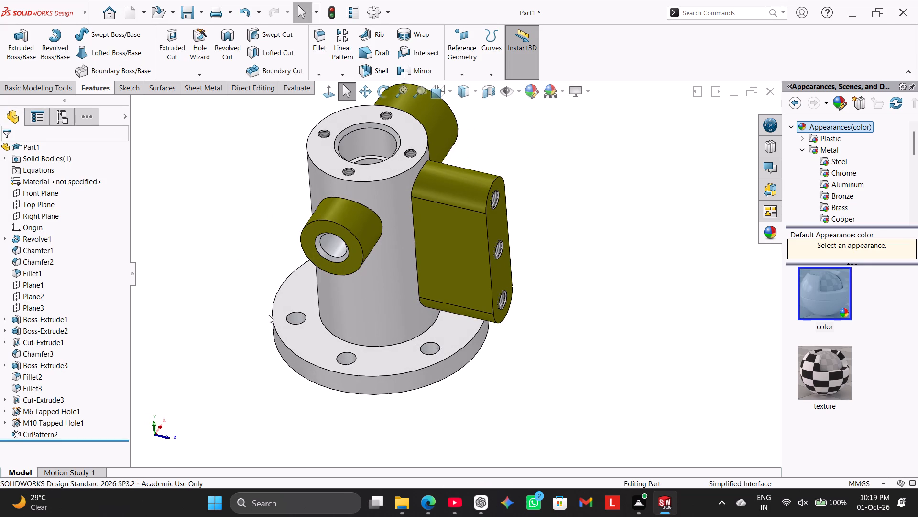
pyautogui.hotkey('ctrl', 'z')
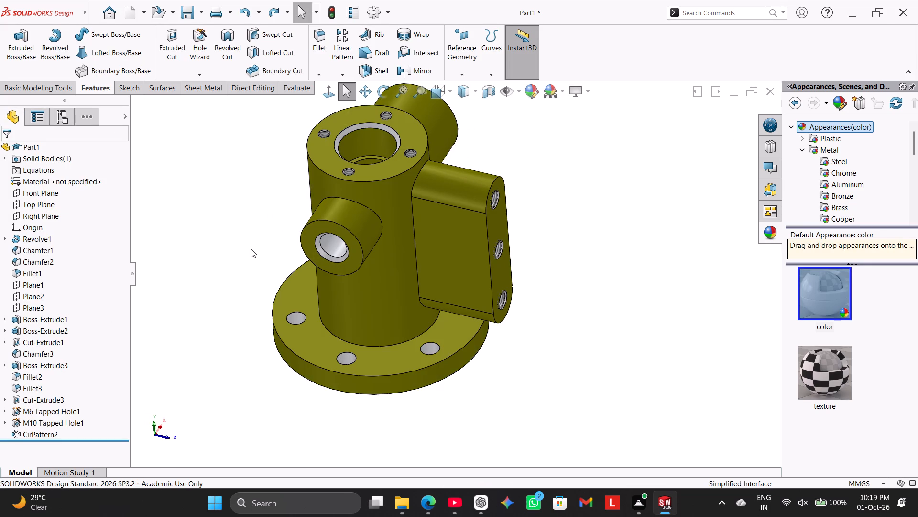
# Apply polished aluminum to the upper bore, the large lower bore and the flat face of the recess in the flange's underside.
pyautogui.click(379, 140)
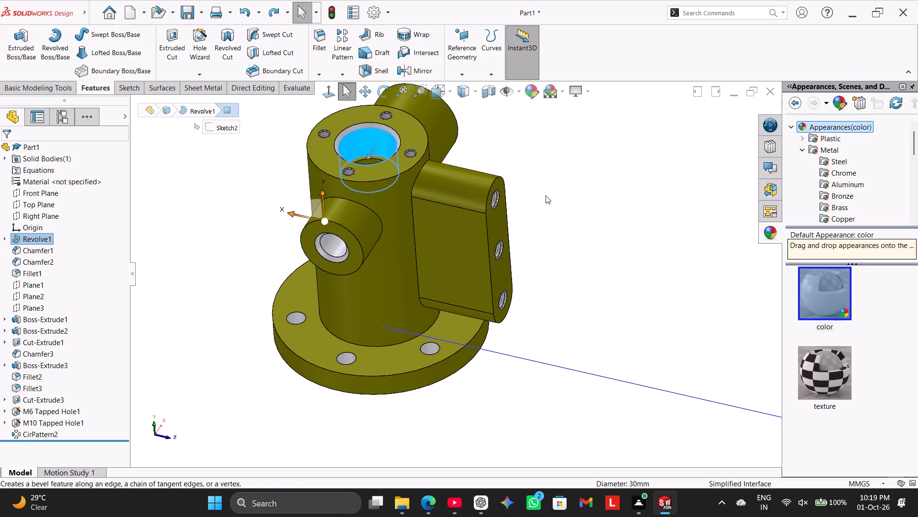
pyautogui.moveTo(644, 304); pyautogui.dragTo(634, 284, button='middle')
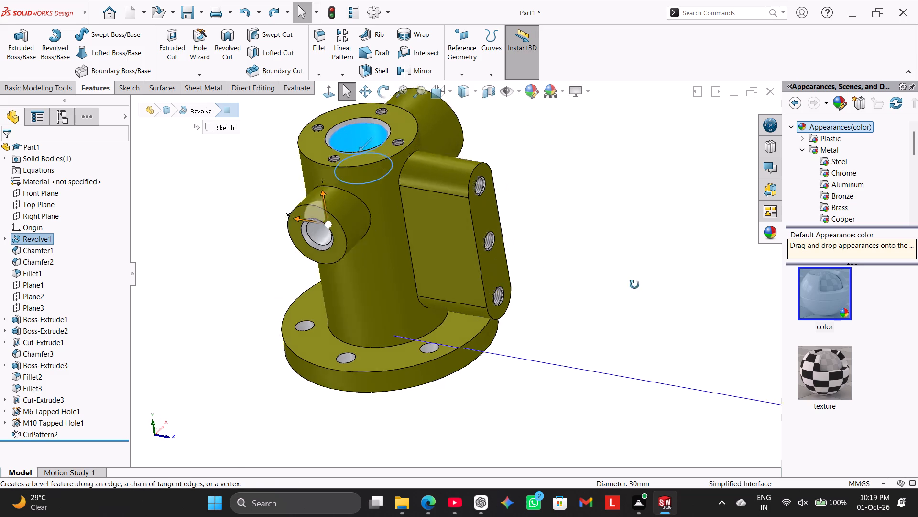
pyautogui.moveTo(634, 284); pyautogui.dragTo(620, 225, button='middle')
pyautogui.scroll(-1, 620, 225)
pyautogui.scroll(3, 598, 347)
pyautogui.moveTo(596, 337); pyautogui.dragTo(579, 220, button='middle')
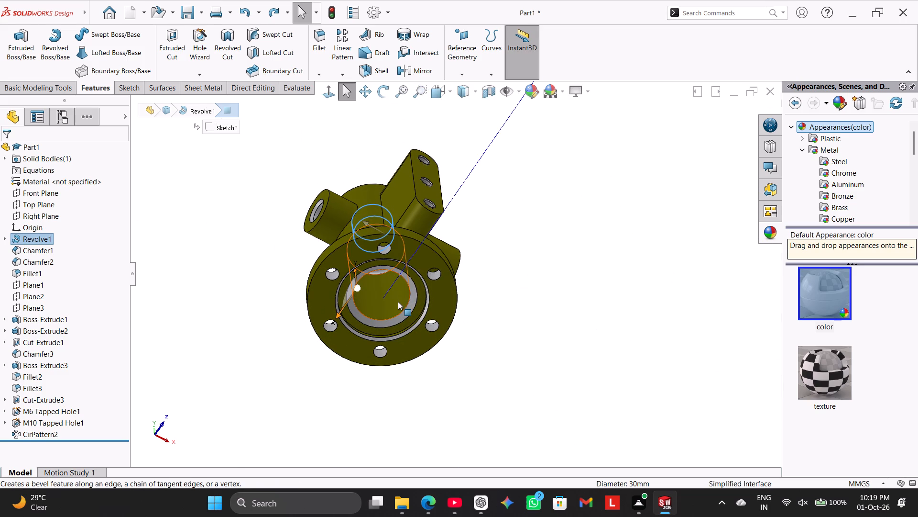
pyautogui.keyDown('ctrl'); pyautogui.click(398, 302); pyautogui.keyUp('ctrl')
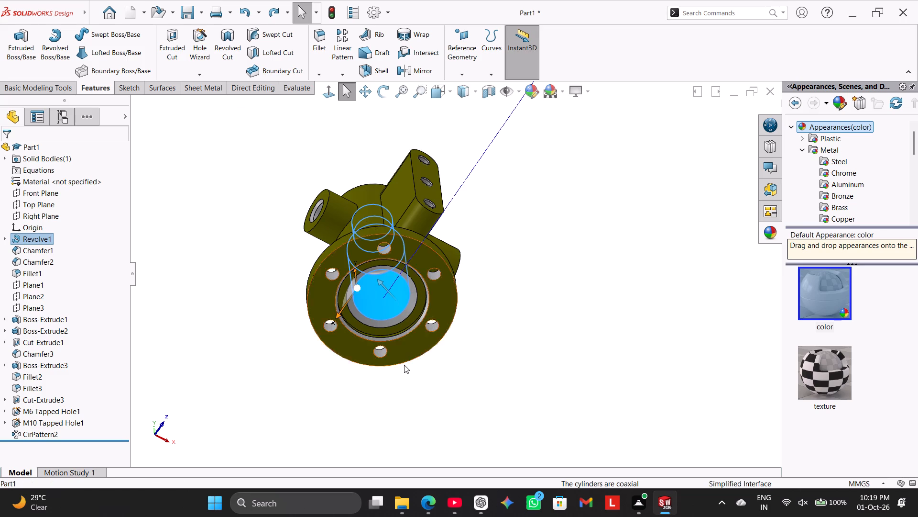
pyautogui.keyDown('ctrl'); pyautogui.click(393, 328); pyautogui.keyUp('ctrl')
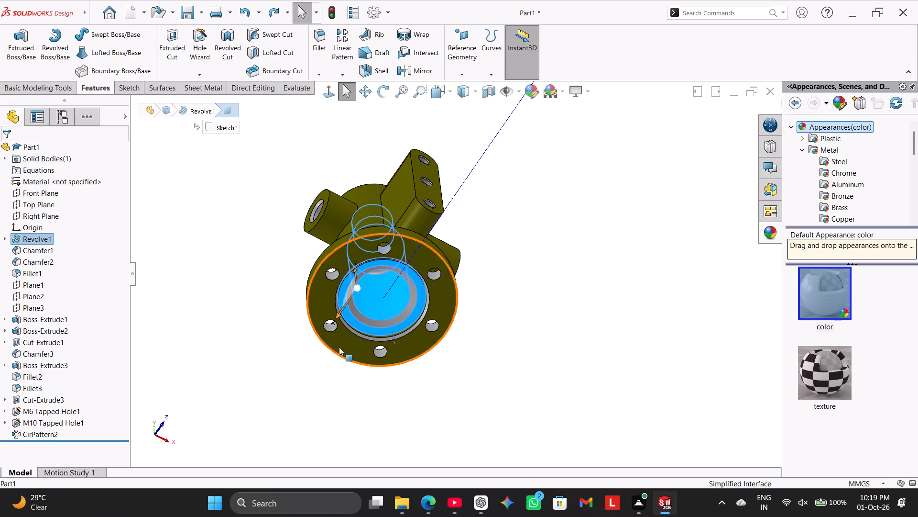
pyautogui.click(531, 97)
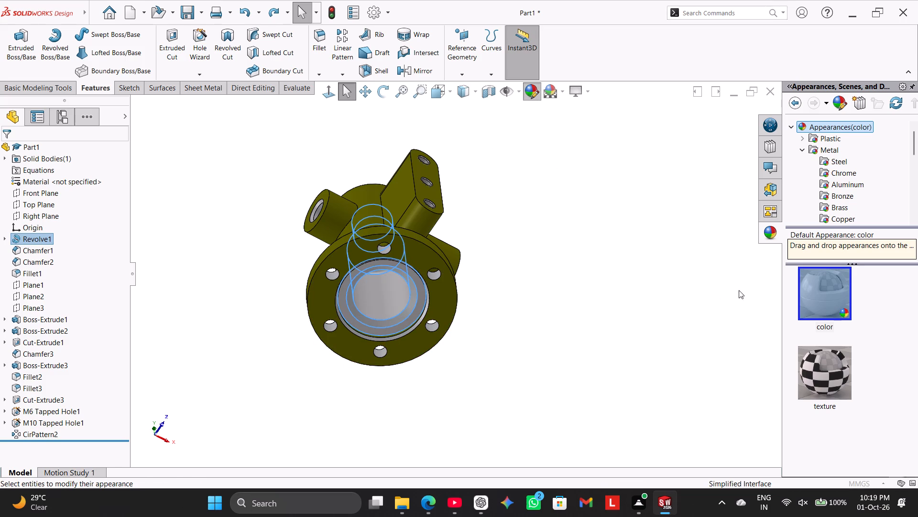
pyautogui.click(830, 180)
pyautogui.doubleClick(830, 290)
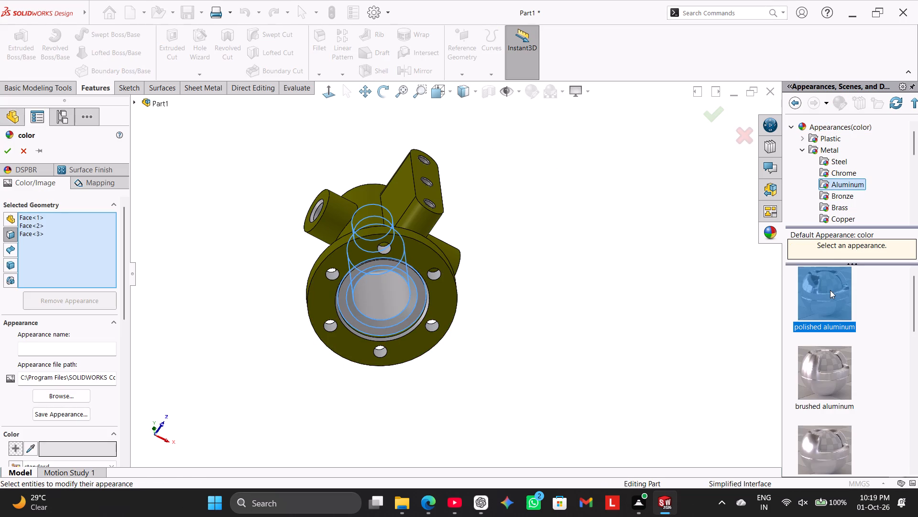
pyautogui.moveTo(586, 249); pyautogui.dragTo(609, 315, button='middle')
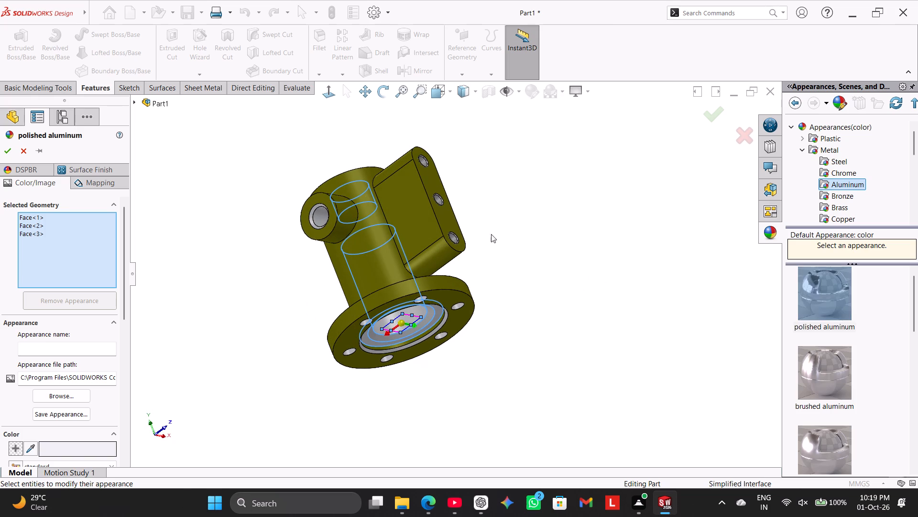
pyautogui.click(6, 155)
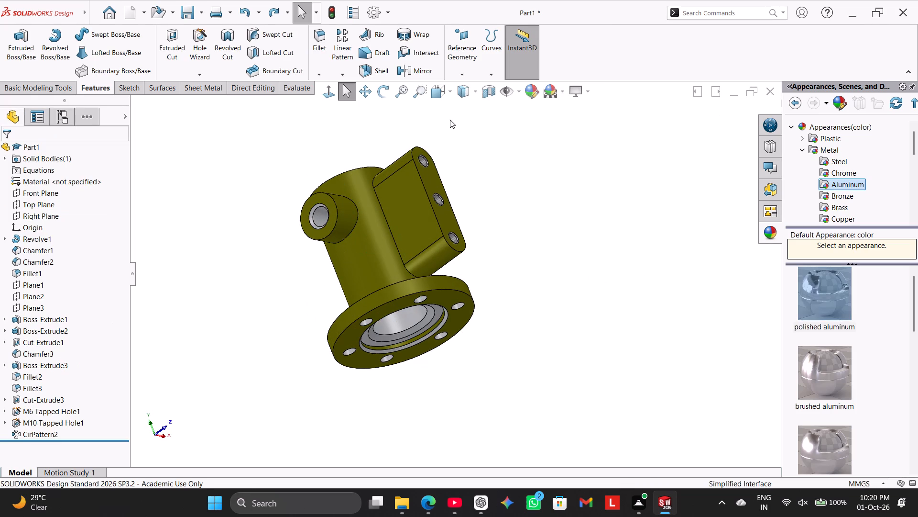
# Preview a section through the Front Plane at 0 mm offset, view it face-on to inspect the internal faces, and cancel it.
pyautogui.click(487, 96)
pyautogui.click(335, 96)
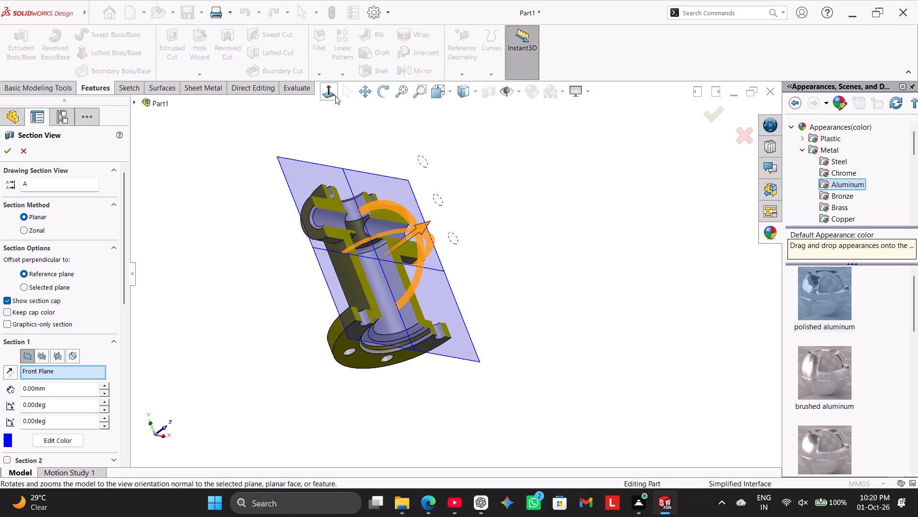
pyautogui.click(322, 195)
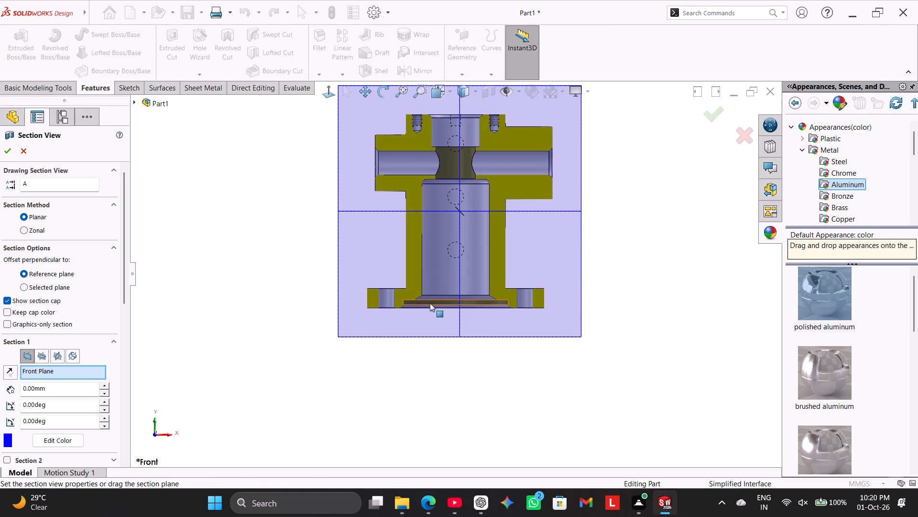
pyautogui.click(430, 303)
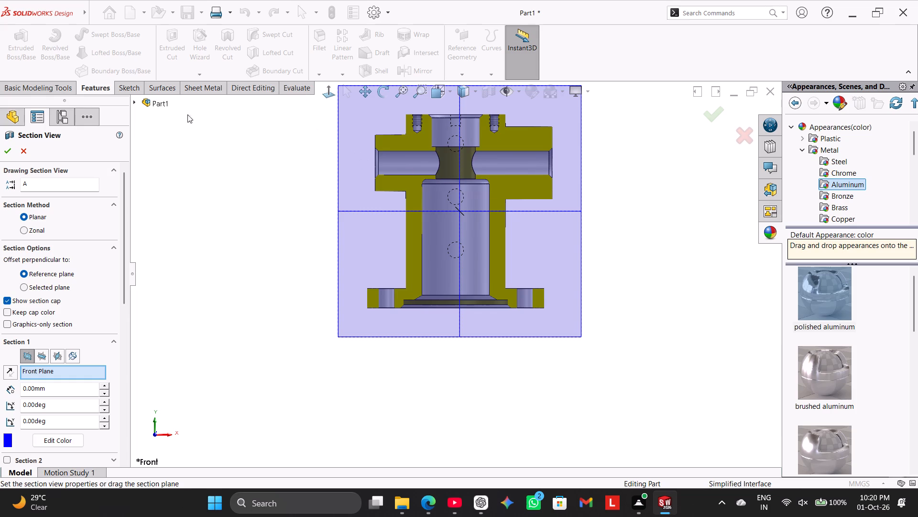
pyautogui.click(28, 153)
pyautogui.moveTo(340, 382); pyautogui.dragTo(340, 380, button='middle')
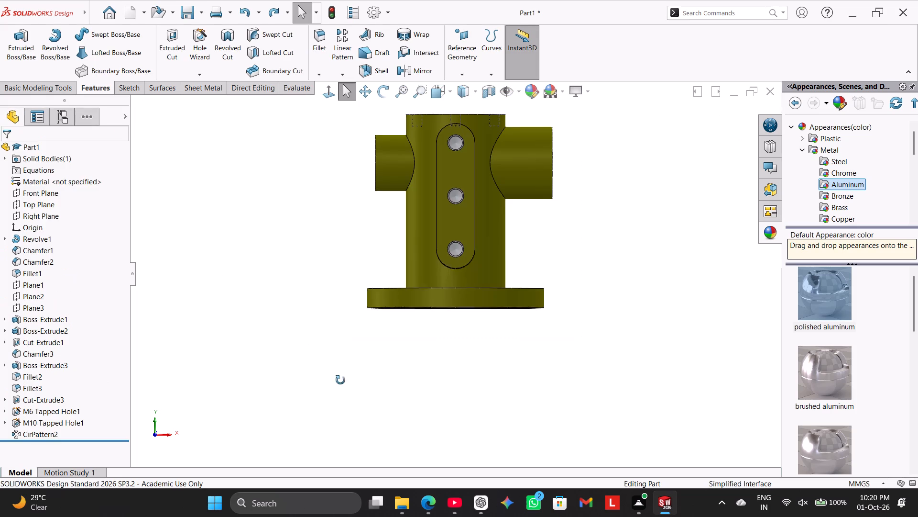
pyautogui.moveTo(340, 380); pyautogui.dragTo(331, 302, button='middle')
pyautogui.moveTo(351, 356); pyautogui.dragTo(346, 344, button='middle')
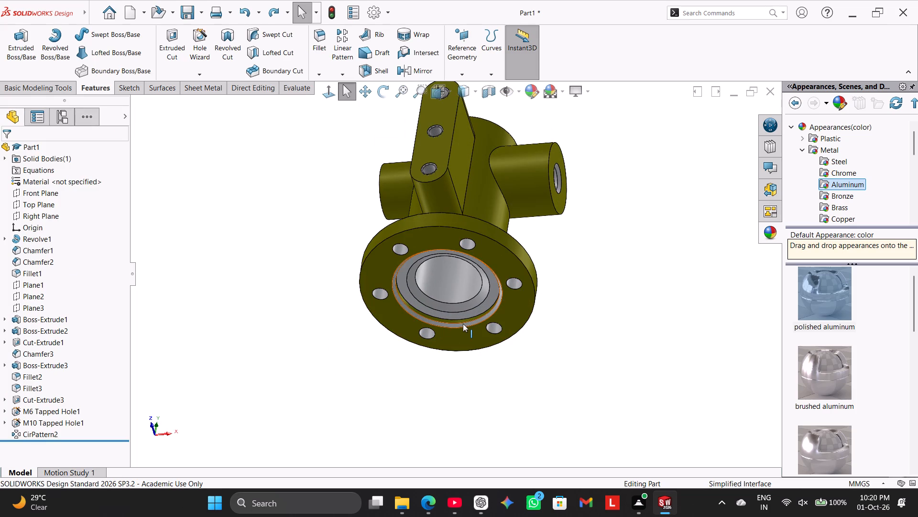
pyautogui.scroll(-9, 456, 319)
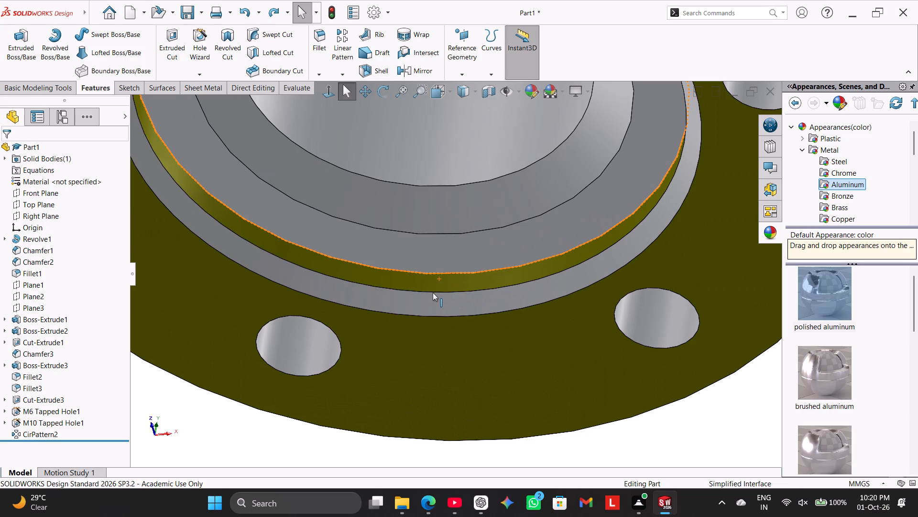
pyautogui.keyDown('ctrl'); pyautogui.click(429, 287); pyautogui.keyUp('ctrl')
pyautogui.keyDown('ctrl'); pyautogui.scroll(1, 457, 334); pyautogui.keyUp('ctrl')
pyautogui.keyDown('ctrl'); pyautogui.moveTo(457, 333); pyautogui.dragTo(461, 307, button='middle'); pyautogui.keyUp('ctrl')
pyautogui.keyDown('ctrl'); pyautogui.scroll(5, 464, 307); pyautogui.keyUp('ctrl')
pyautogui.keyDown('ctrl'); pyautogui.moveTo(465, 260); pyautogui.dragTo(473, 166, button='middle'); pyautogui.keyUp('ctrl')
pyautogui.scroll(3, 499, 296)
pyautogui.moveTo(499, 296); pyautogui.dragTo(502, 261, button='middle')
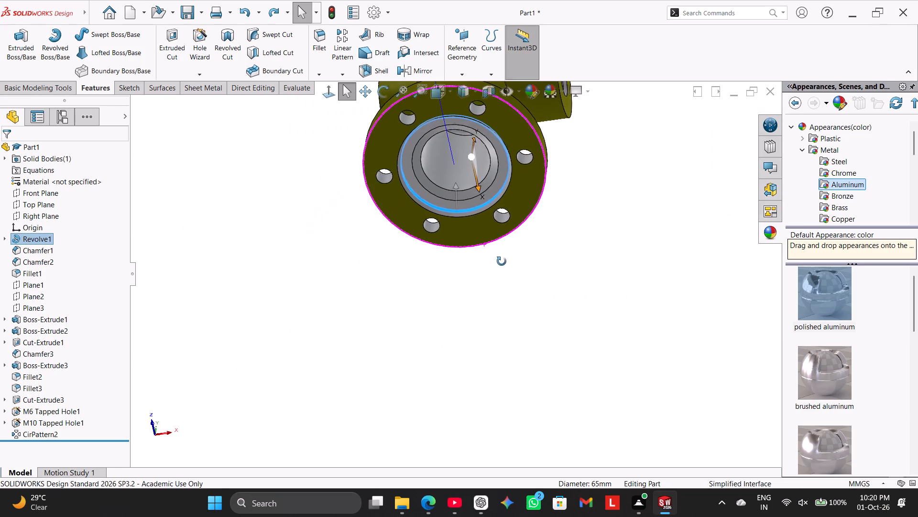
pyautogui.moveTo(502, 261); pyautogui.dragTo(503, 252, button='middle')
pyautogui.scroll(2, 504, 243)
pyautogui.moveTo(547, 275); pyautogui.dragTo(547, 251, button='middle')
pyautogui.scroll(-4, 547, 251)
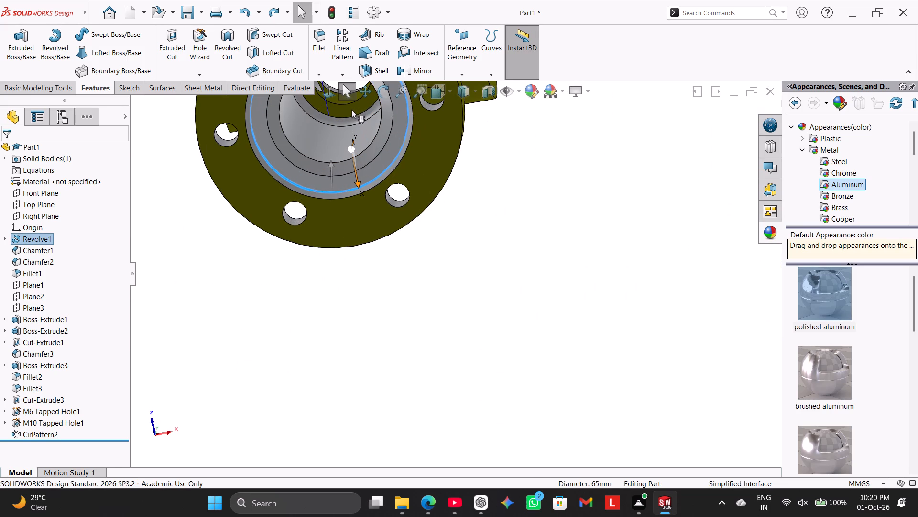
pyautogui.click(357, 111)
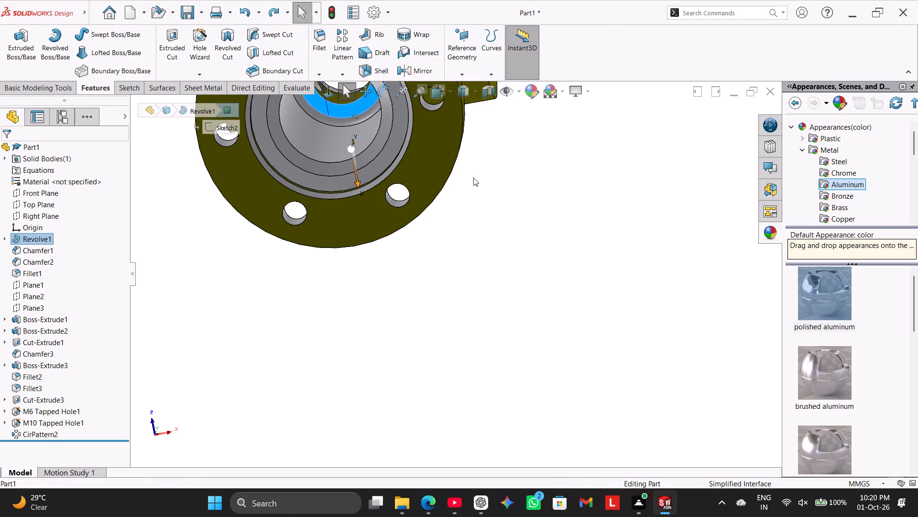
# Apply polished aluminum to the cylindrical wall of the flange's underside recess and the annular shoulder at the inner end of the large lower bore.
pyautogui.moveTo(418, 232); pyautogui.dragTo(418, 248, button='middle')
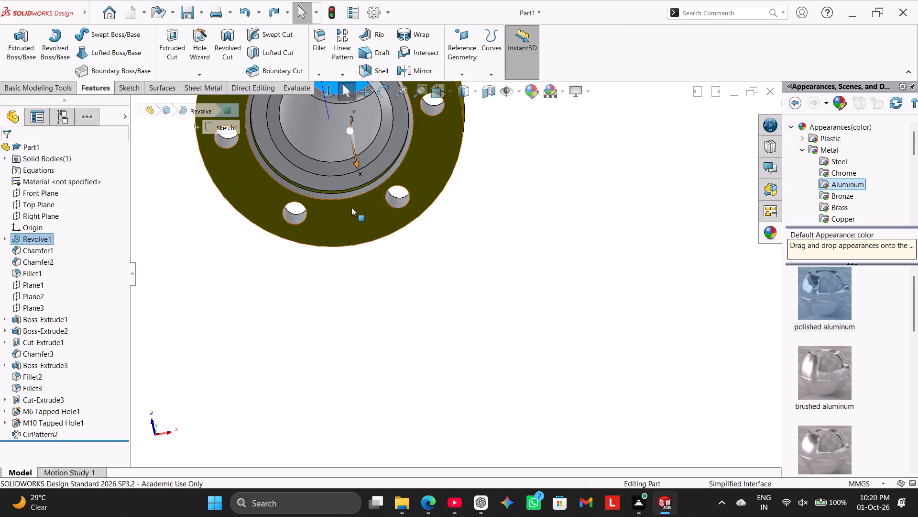
pyautogui.moveTo(378, 240); pyautogui.dragTo(388, 303, button='middle')
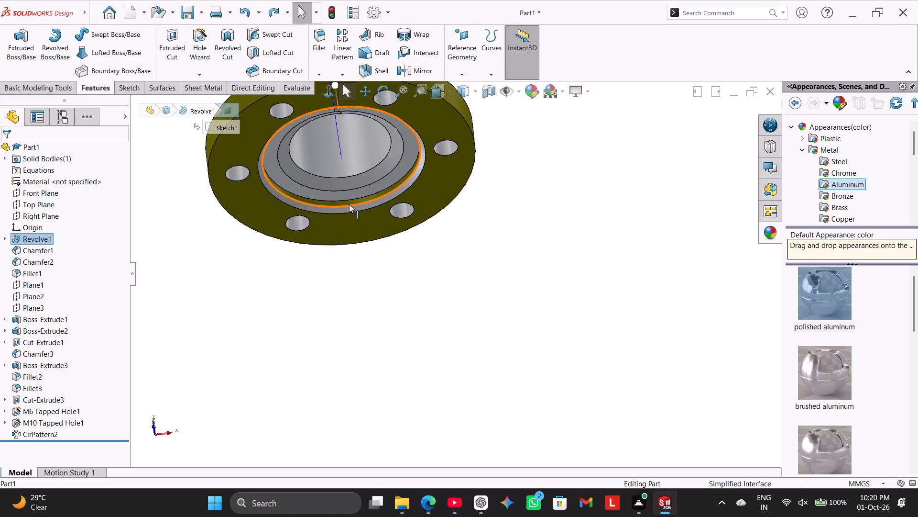
pyautogui.moveTo(348, 211); pyautogui.dragTo(350, 244, button='middle')
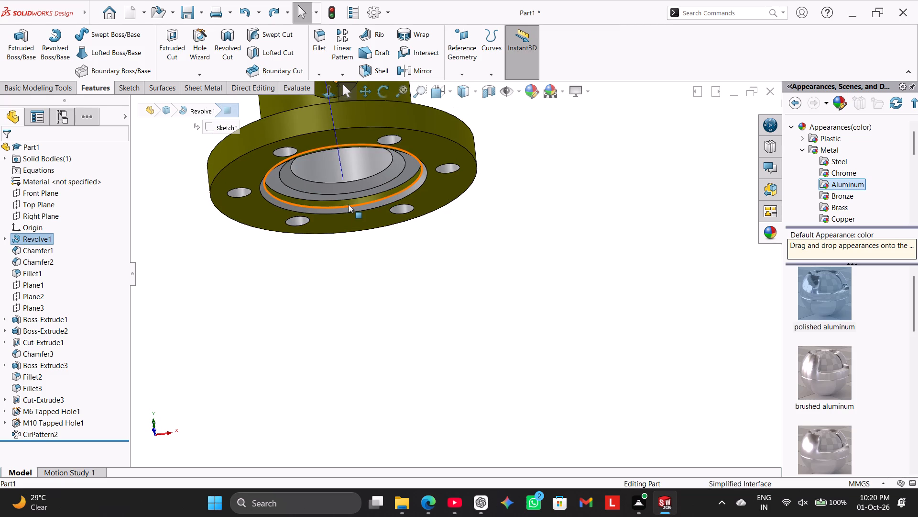
pyautogui.click(349, 204)
pyautogui.keyDown('ctrl'); pyautogui.moveTo(365, 267); pyautogui.dragTo(363, 255, button='middle'); pyautogui.keyUp('ctrl')
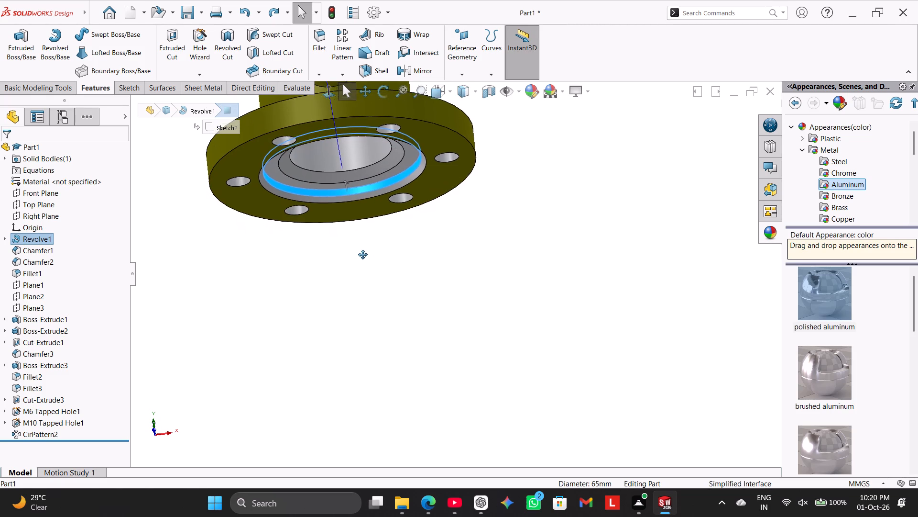
pyautogui.keyDown('ctrl'); pyautogui.moveTo(363, 255); pyautogui.dragTo(363, 252, button='middle'); pyautogui.keyUp('ctrl')
pyautogui.moveTo(413, 280); pyautogui.dragTo(413, 203, button='middle')
pyautogui.scroll(-2, 417, 214)
pyautogui.scroll(5, 436, 261)
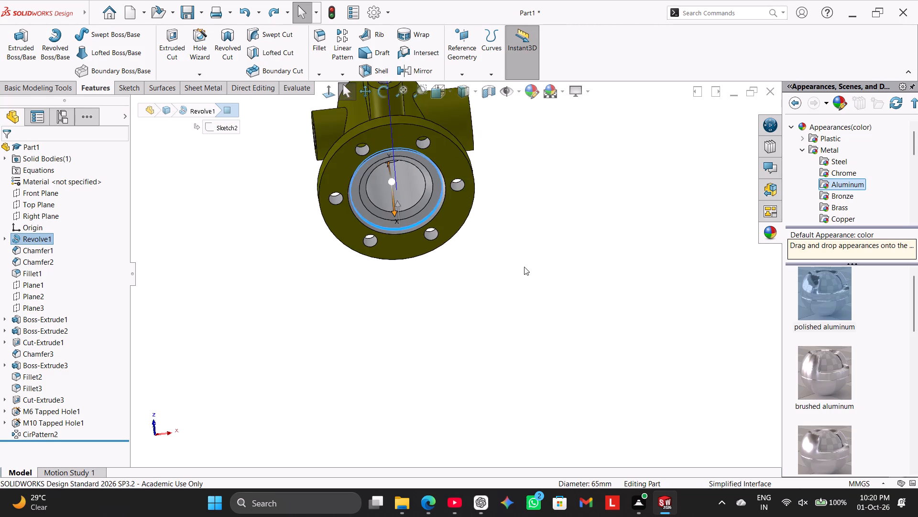
pyautogui.moveTo(548, 277); pyautogui.dragTo(535, 232, button='middle')
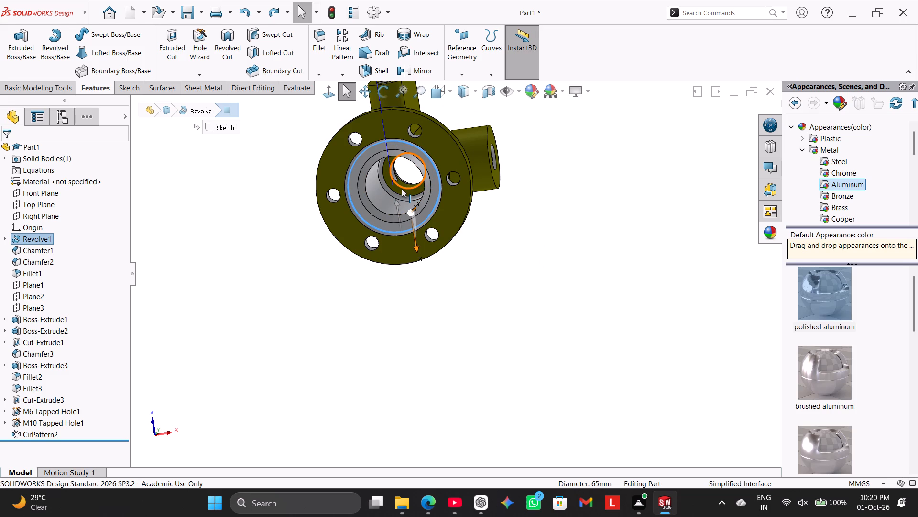
pyautogui.keyDown('ctrl'); pyautogui.click(402, 190); pyautogui.keyUp('ctrl')
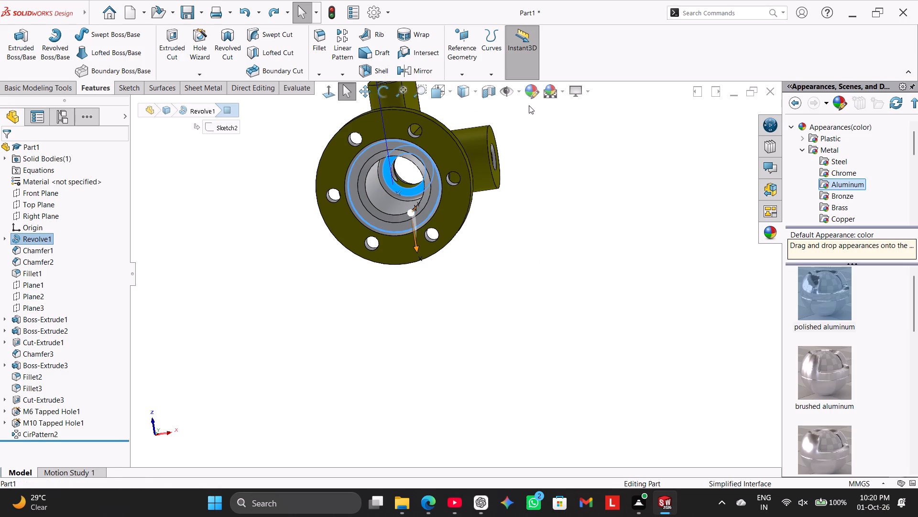
pyautogui.click(530, 95)
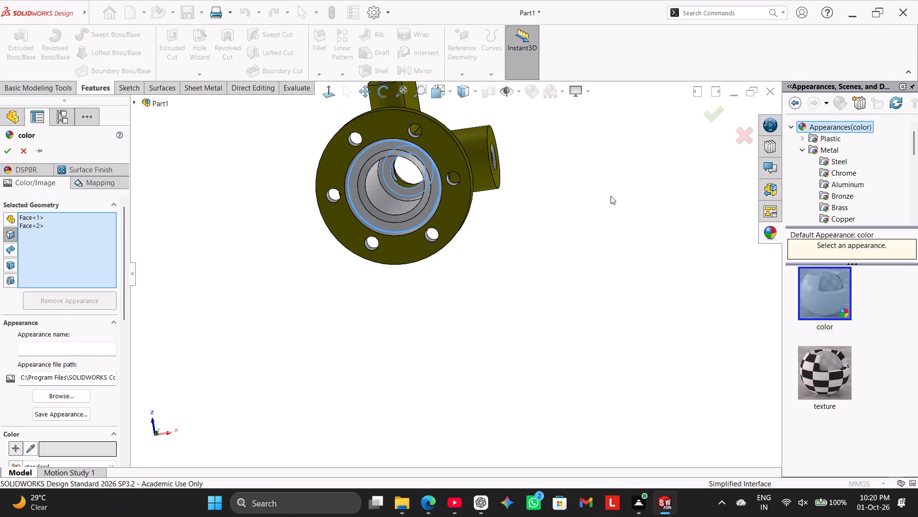
pyautogui.click(831, 176)
pyautogui.click(834, 184)
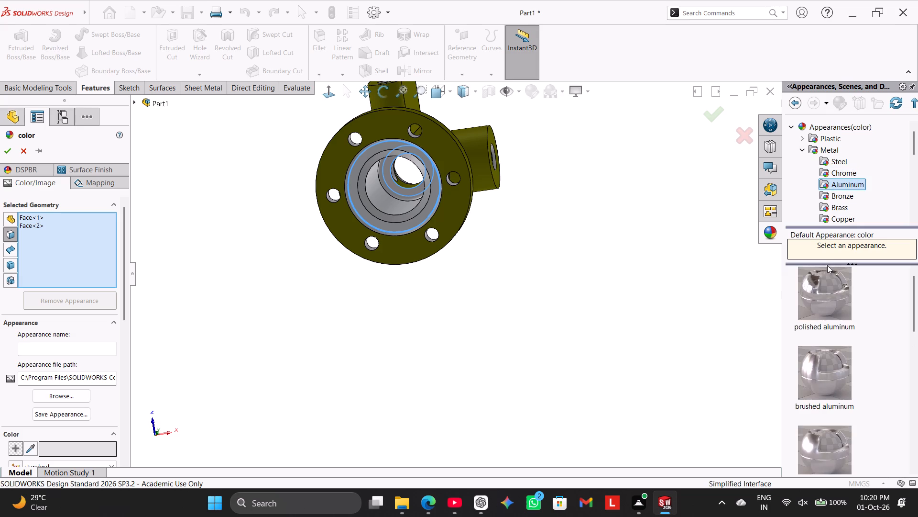
pyautogui.doubleClick(826, 294)
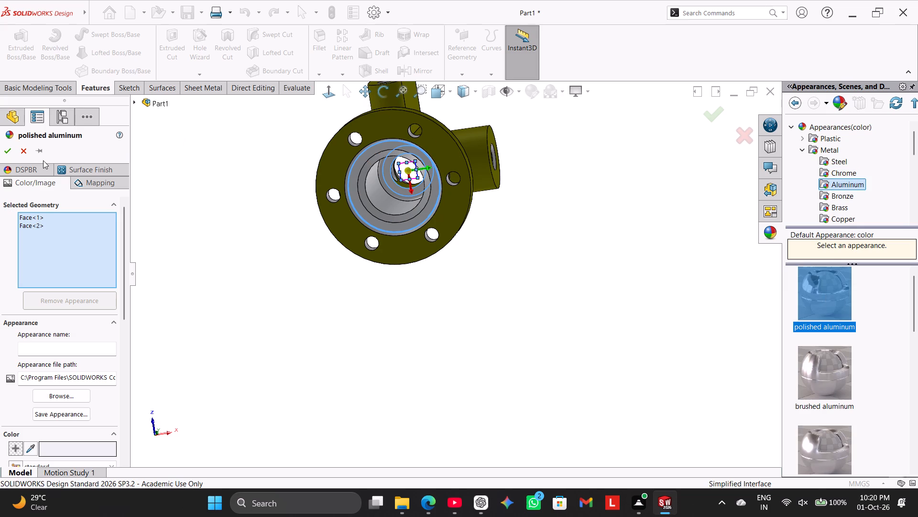
pyautogui.click(12, 147)
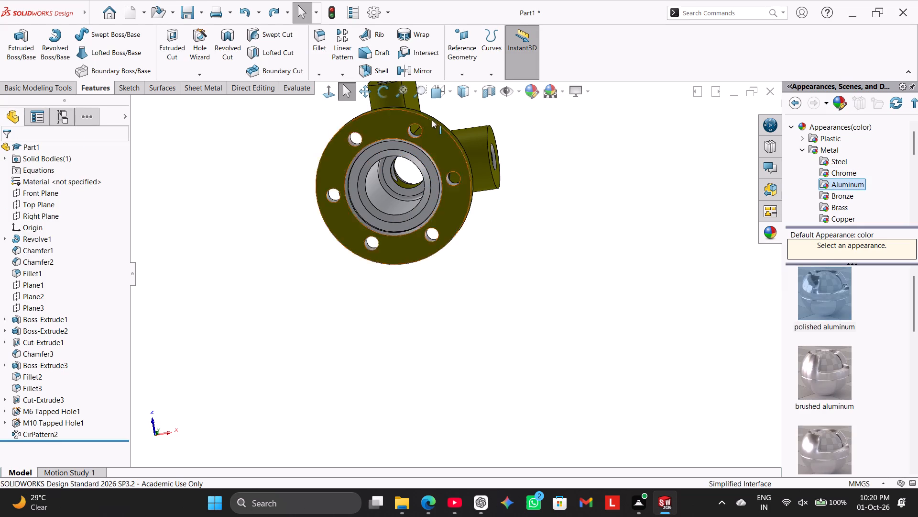
# Preview a section through the Front Plane at 0 mm offset, inspect the internal faces from several angles, and cancel it.
pyautogui.click(488, 91)
pyautogui.click(331, 91)
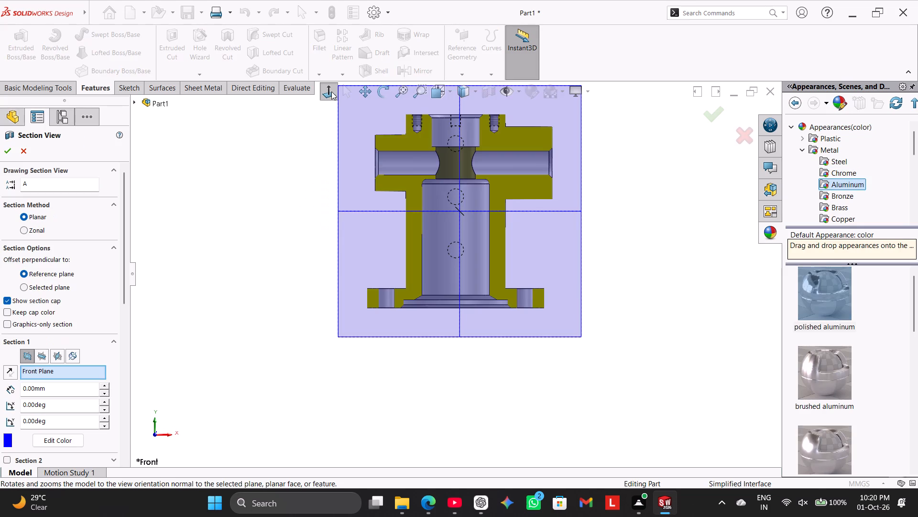
pyautogui.click(336, 203)
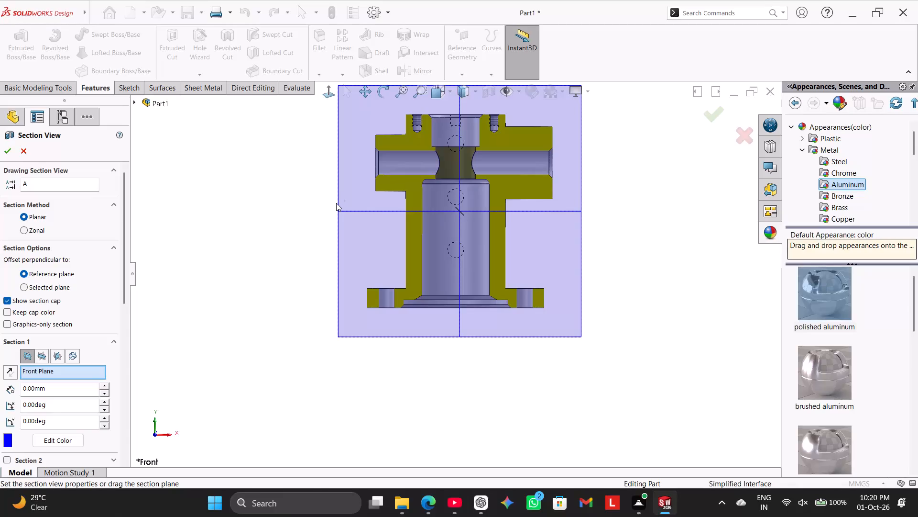
pyautogui.moveTo(336, 203); pyautogui.dragTo(364, 216, button='middle')
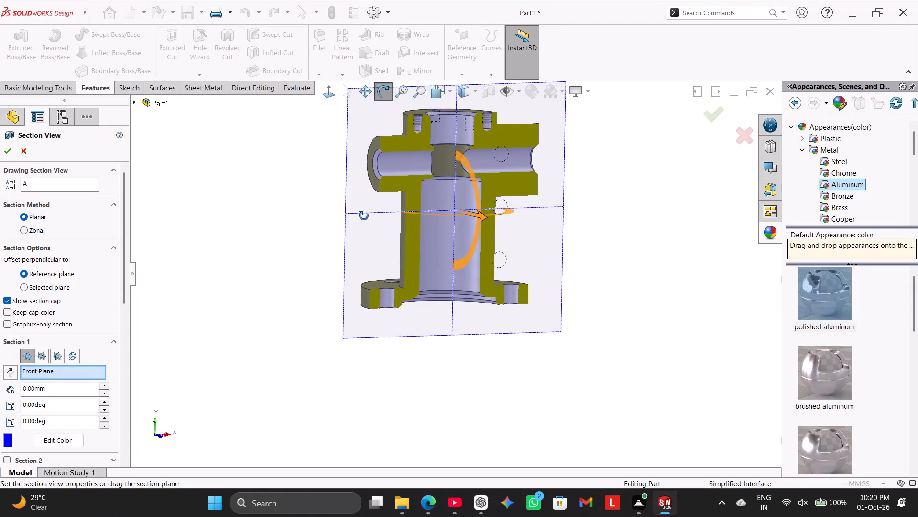
pyautogui.moveTo(364, 216); pyautogui.dragTo(318, 218, button='middle')
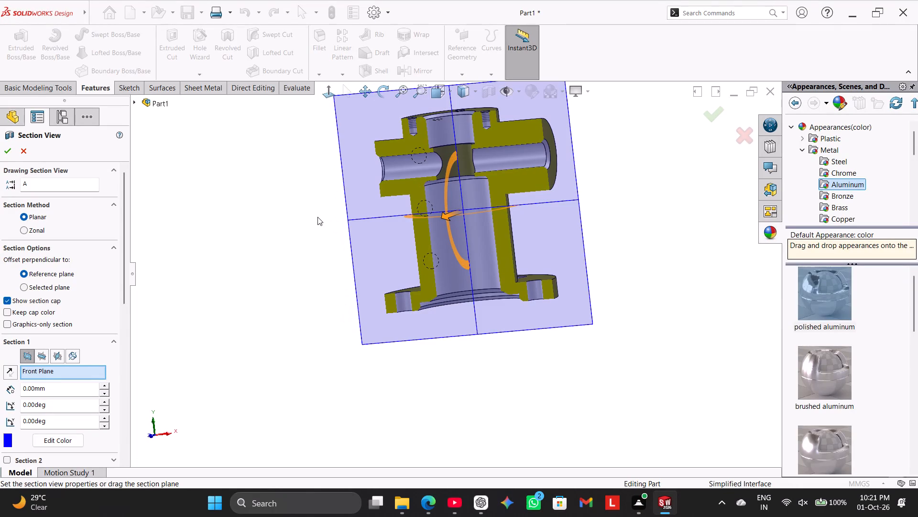
pyautogui.moveTo(317, 217); pyautogui.dragTo(320, 207, button='middle')
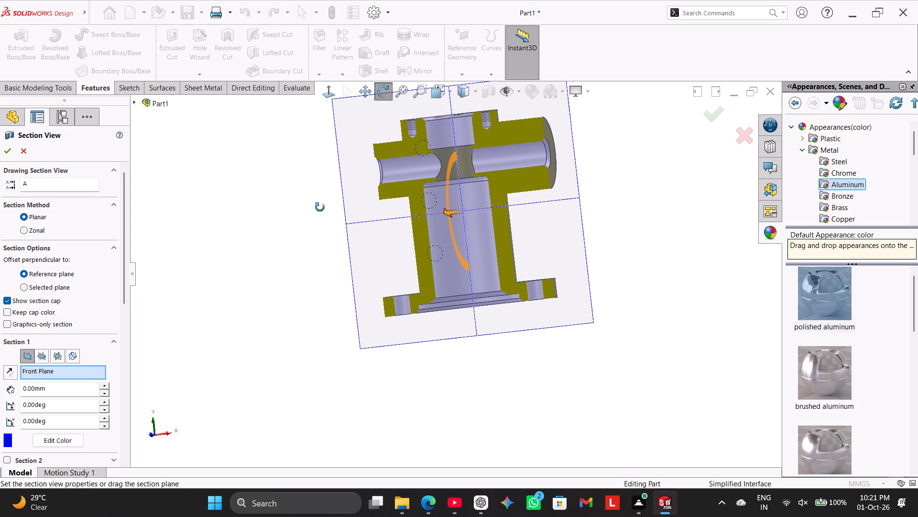
pyautogui.moveTo(320, 207); pyautogui.dragTo(332, 224, button='middle')
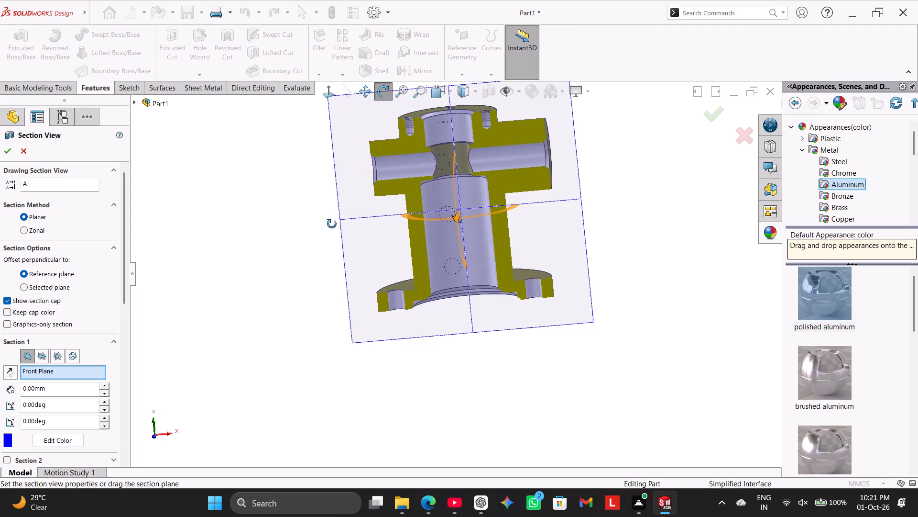
pyautogui.moveTo(332, 224); pyautogui.dragTo(332, 225, button='middle')
pyautogui.click(26, 153)
# Apply polished aluminum to the short narrow bore connecting the upper bore with the large lower bore.
pyautogui.moveTo(259, 335); pyautogui.dragTo(255, 320, button='middle')
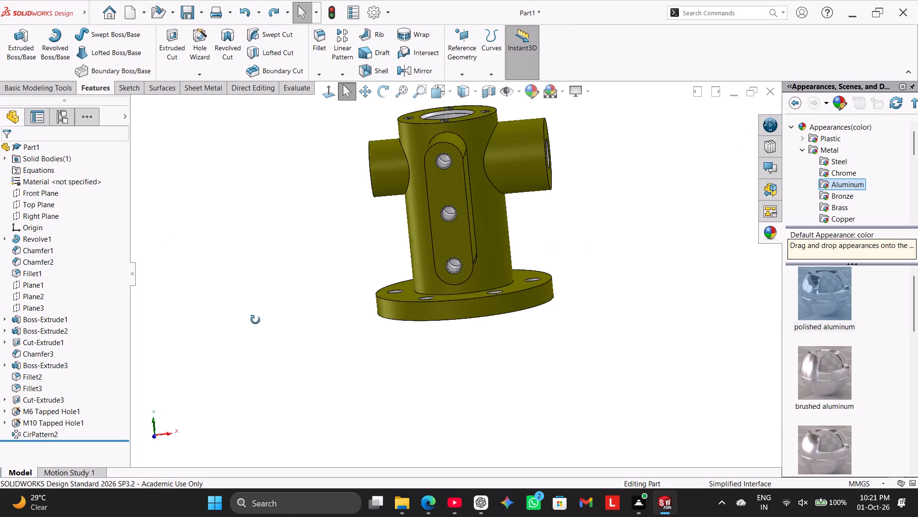
pyautogui.moveTo(255, 320); pyautogui.dragTo(250, 250, button='middle')
pyautogui.moveTo(258, 367); pyautogui.dragTo(242, 271, button='middle')
pyautogui.moveTo(240, 262); pyautogui.dragTo(239, 275, button='middle')
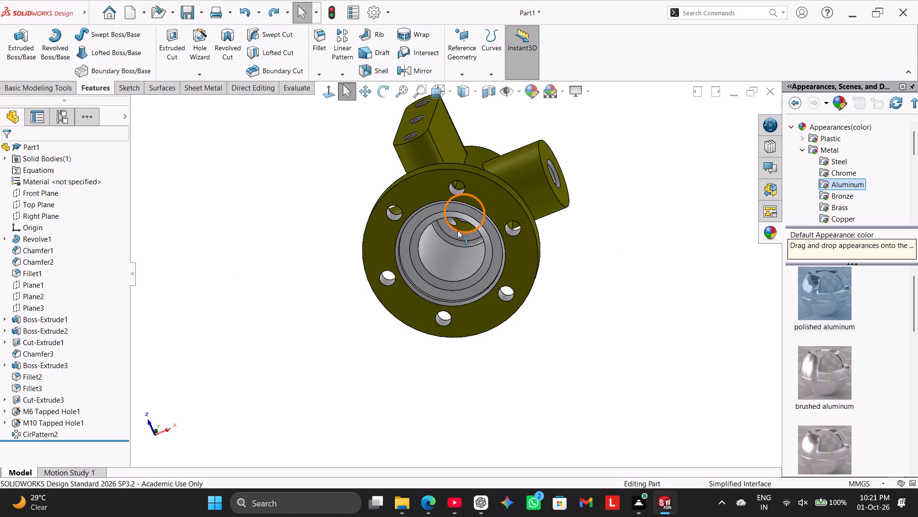
pyautogui.click(462, 227)
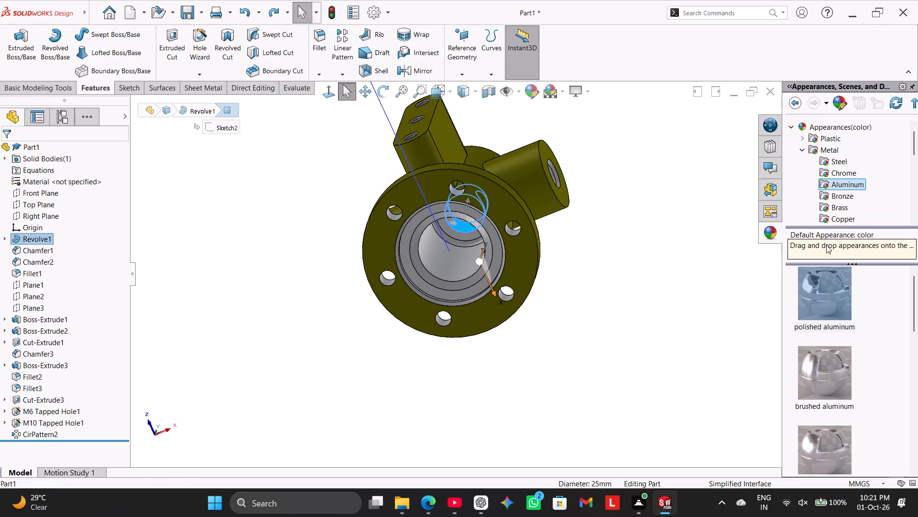
pyautogui.doubleClick(820, 294)
# Preview Front Plane and Right Plane sections face-on at 0 mm offset, reversing the Right Plane cut direction to inspect the internal faces, and cancel.
pyautogui.moveTo(613, 267); pyautogui.dragTo(610, 252, button='middle')
pyautogui.click(492, 99)
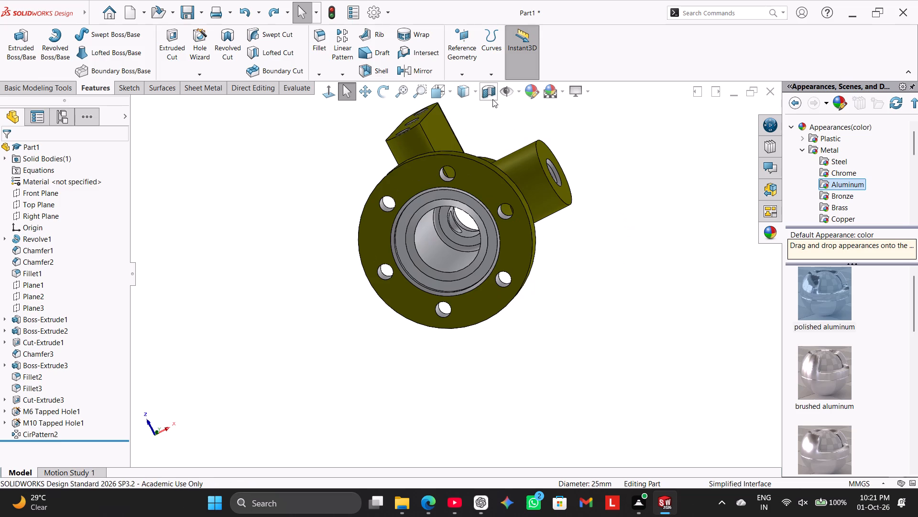
pyautogui.click(329, 90)
pyautogui.click(324, 176)
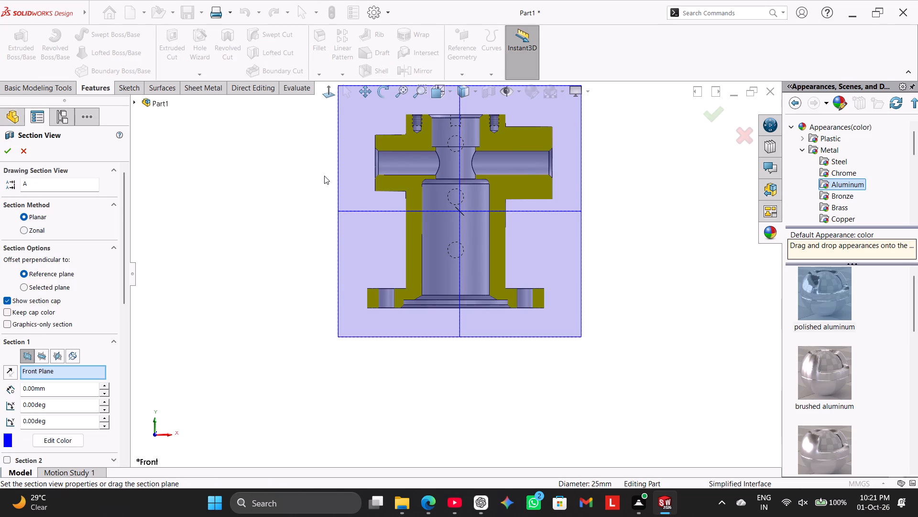
pyautogui.click(55, 358)
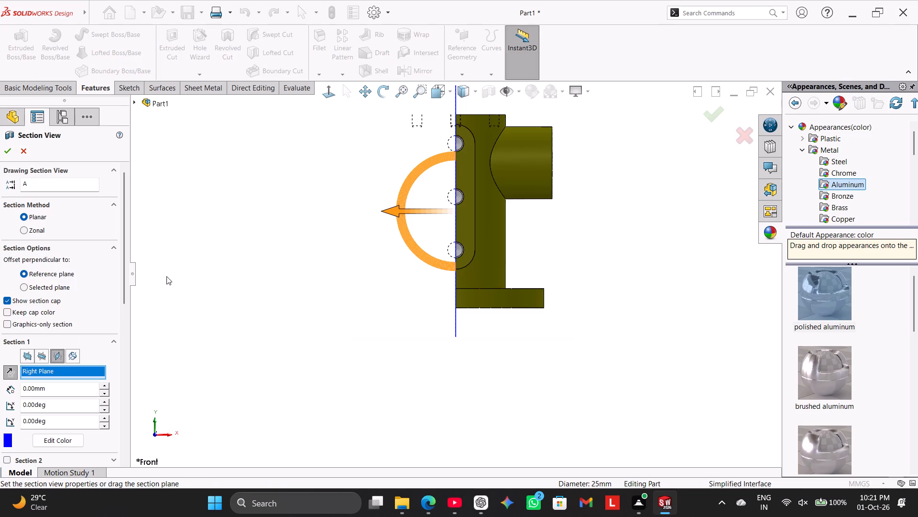
pyautogui.click(326, 92)
pyautogui.click(331, 87)
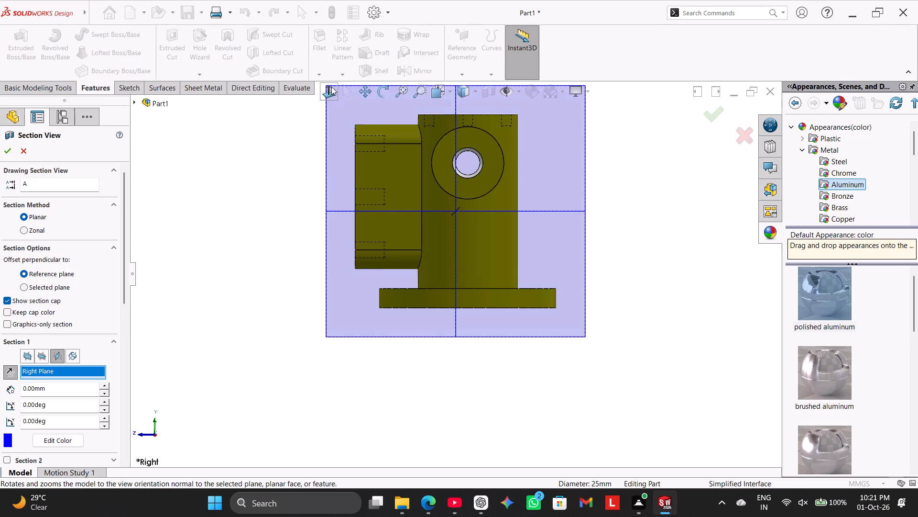
pyautogui.click(273, 214)
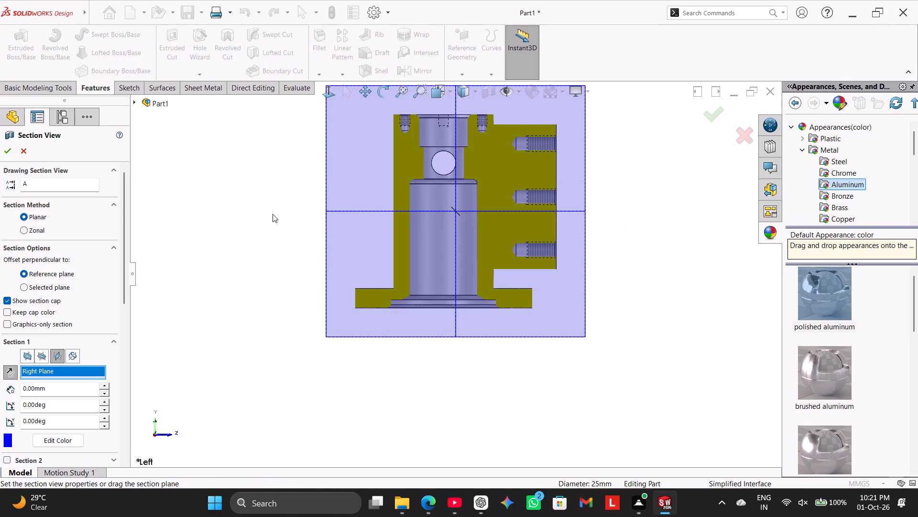
pyautogui.click(11, 375)
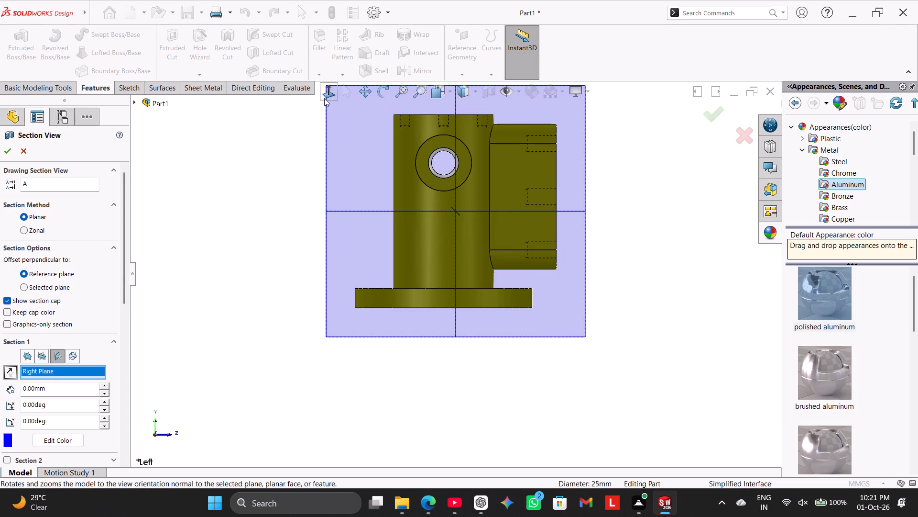
pyautogui.click(324, 96)
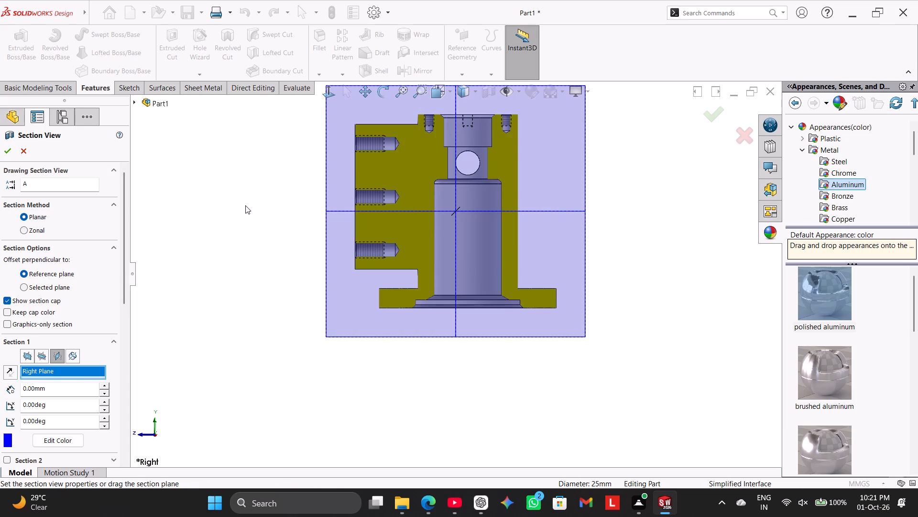
pyautogui.click(24, 155)
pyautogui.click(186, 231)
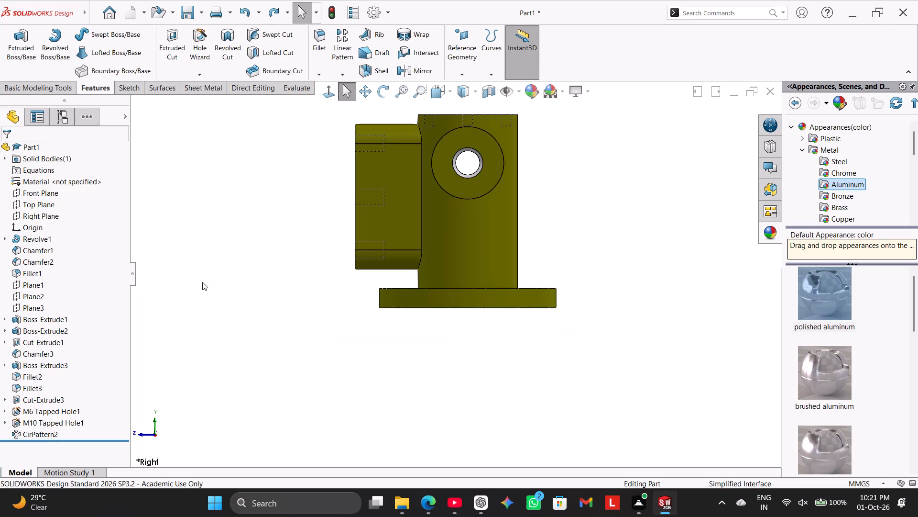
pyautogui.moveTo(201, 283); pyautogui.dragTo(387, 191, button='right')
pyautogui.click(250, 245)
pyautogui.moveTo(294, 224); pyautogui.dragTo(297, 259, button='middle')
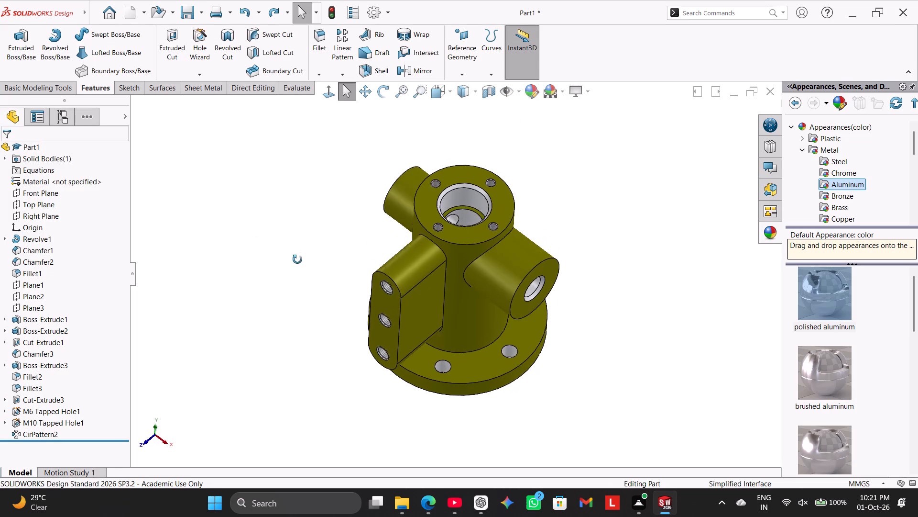
# Apply polished aluminum to the annular step face inside the upper bore.
pyautogui.moveTo(297, 259); pyautogui.dragTo(296, 284, button='middle')
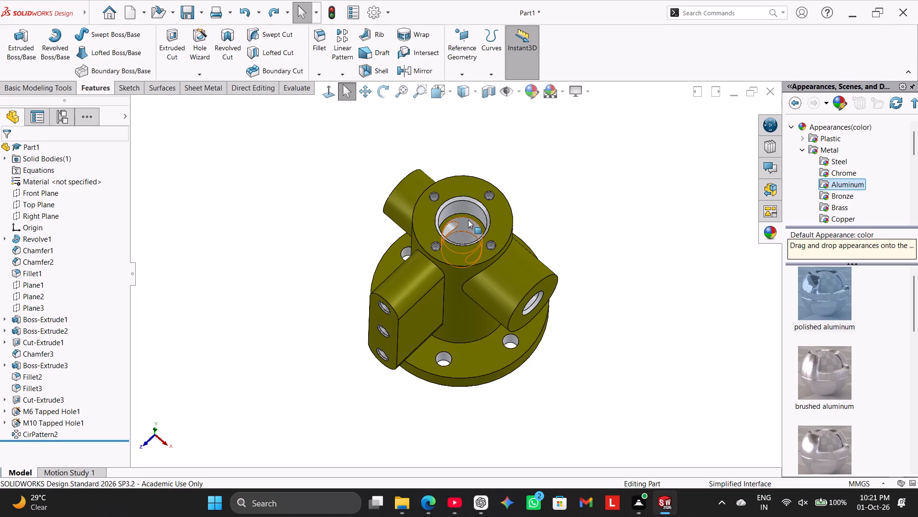
pyautogui.scroll(-5, 494, 227)
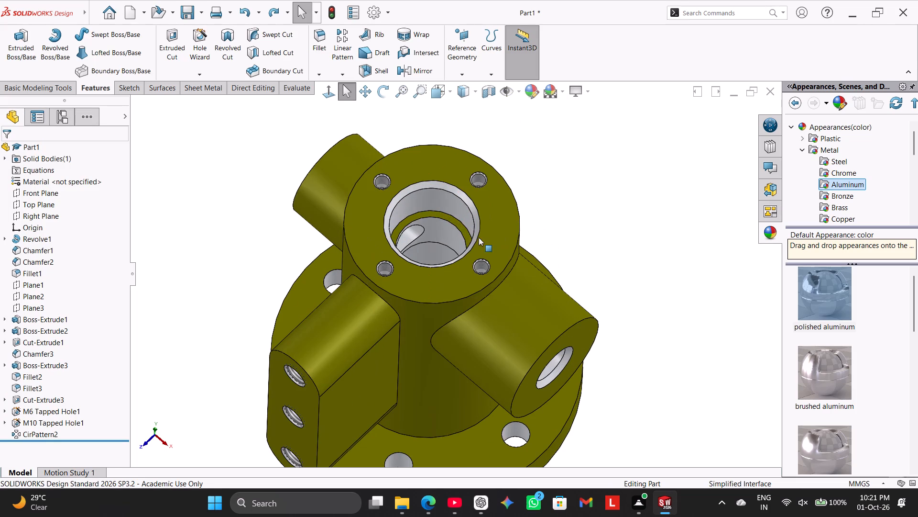
pyautogui.keyDown('ctrl'); pyautogui.click(447, 216); pyautogui.keyUp('ctrl')
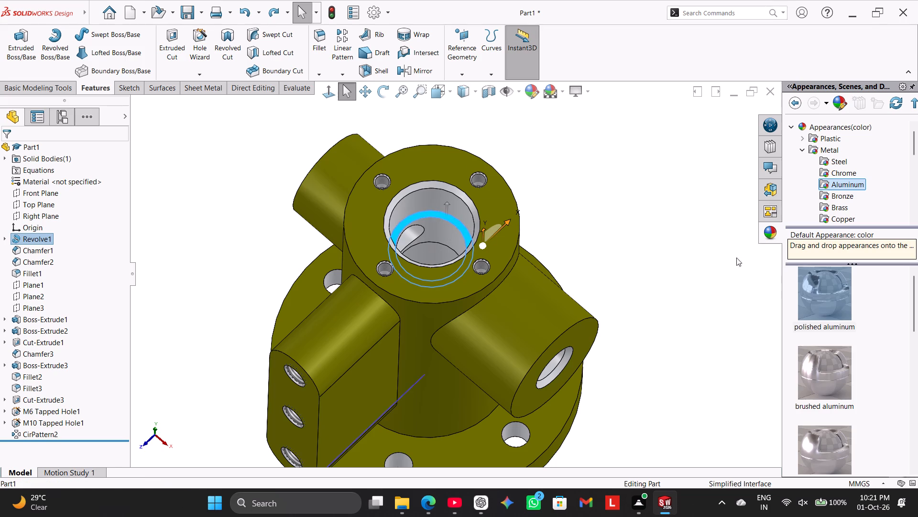
pyautogui.tripleClick(819, 295)
# Examine the appearances of the bores, flange underside, bosses and holes from several angles, and return to the isometric view.
pyautogui.moveTo(686, 227); pyautogui.dragTo(692, 306, button='middle')
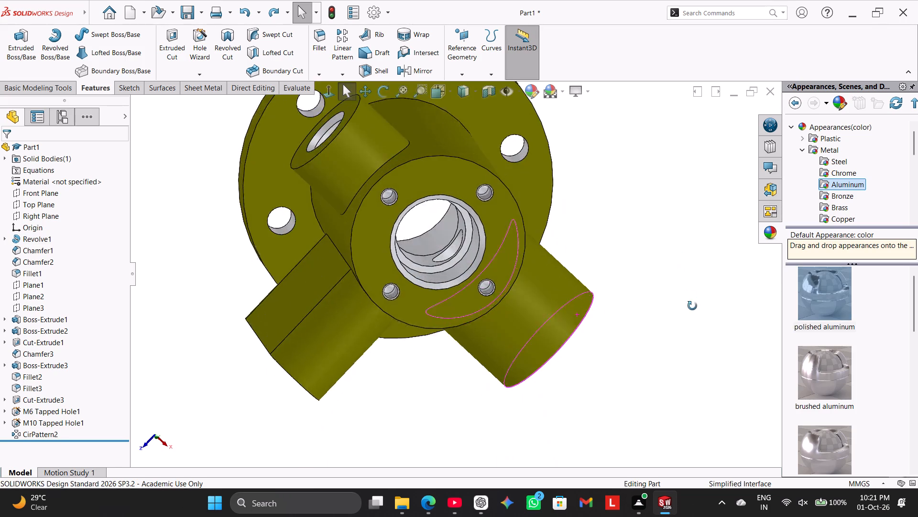
pyautogui.moveTo(692, 306); pyautogui.dragTo(707, 254, button='middle')
pyautogui.scroll(-1, 707, 254)
pyautogui.moveTo(676, 273); pyautogui.dragTo(682, 259, button='middle')
pyautogui.scroll(1, 676, 273)
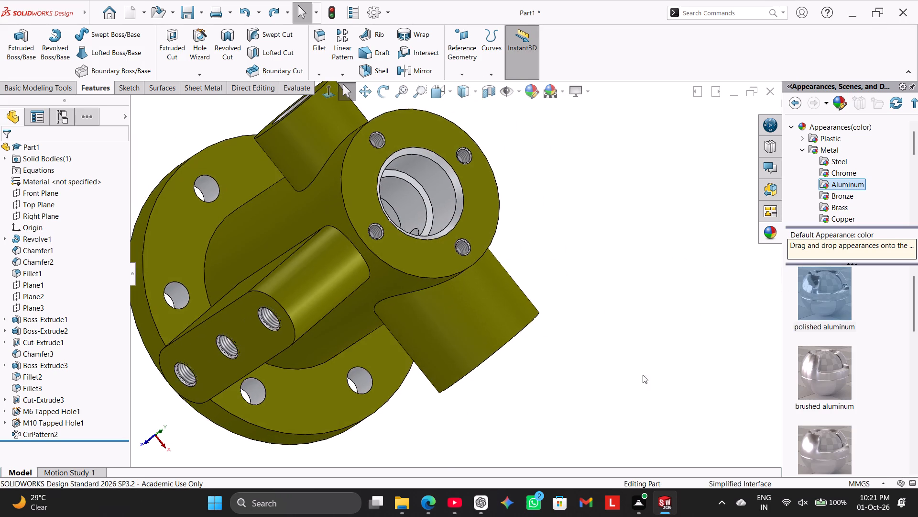
pyautogui.moveTo(596, 395); pyautogui.dragTo(727, 260, button='middle')
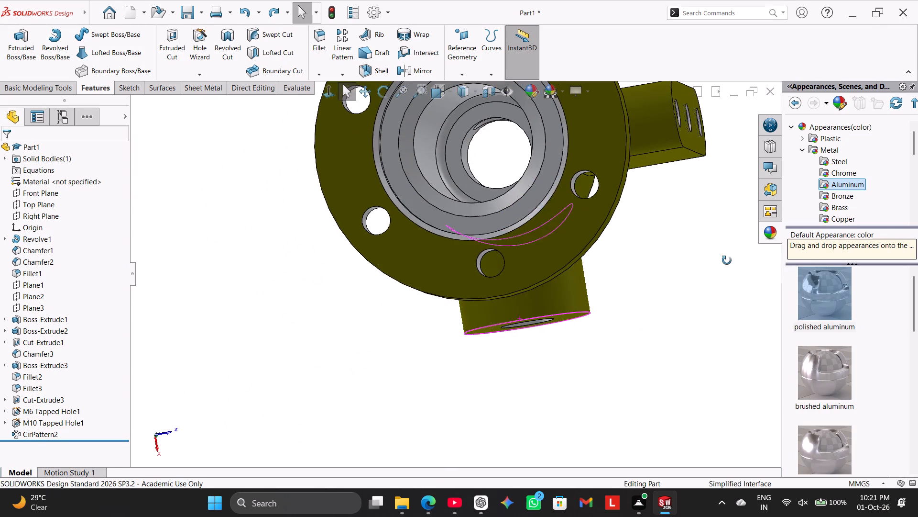
pyautogui.moveTo(727, 260); pyautogui.dragTo(603, 324, button='middle')
pyautogui.scroll(1, 727, 268)
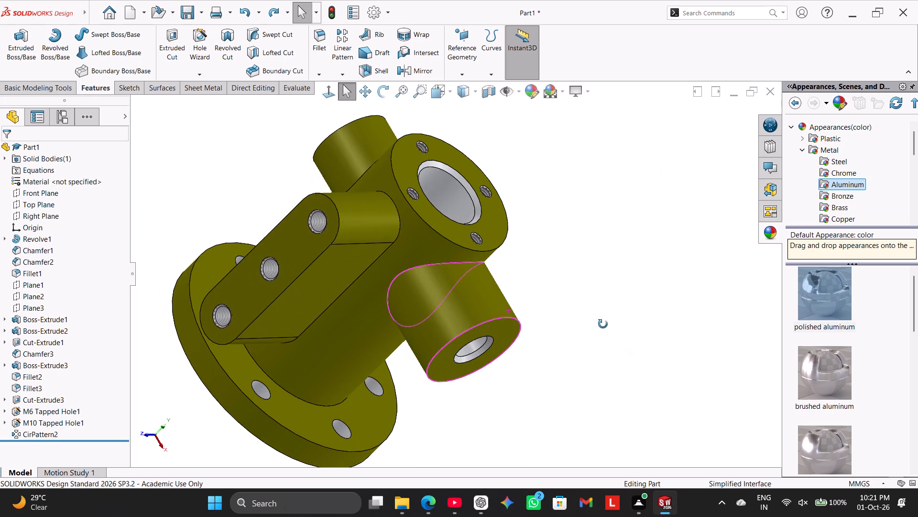
pyautogui.moveTo(603, 324); pyautogui.dragTo(600, 315, button='middle')
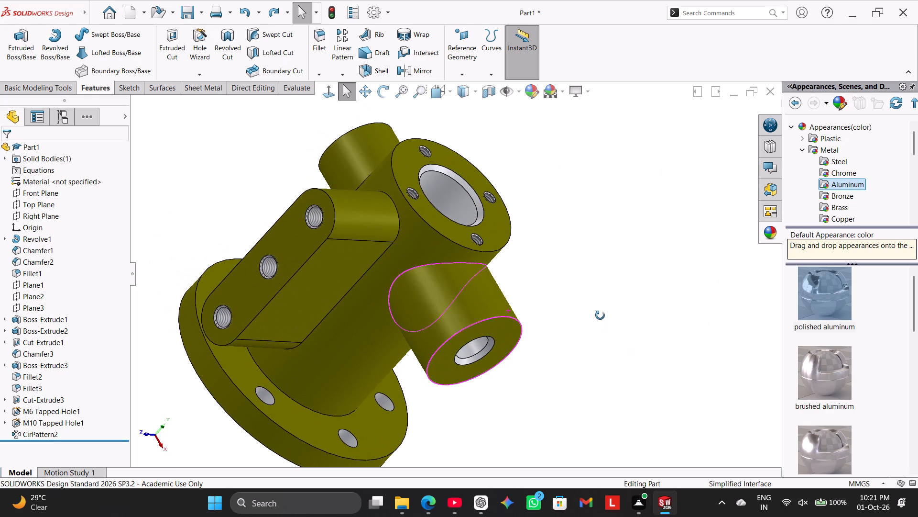
pyautogui.moveTo(600, 315); pyautogui.dragTo(681, 202, button='middle')
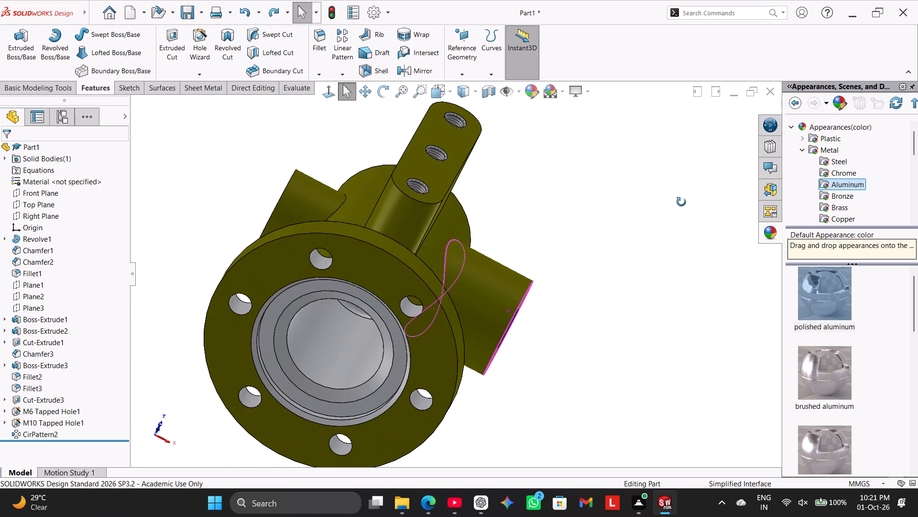
pyautogui.moveTo(681, 202); pyautogui.dragTo(612, 338, button='middle')
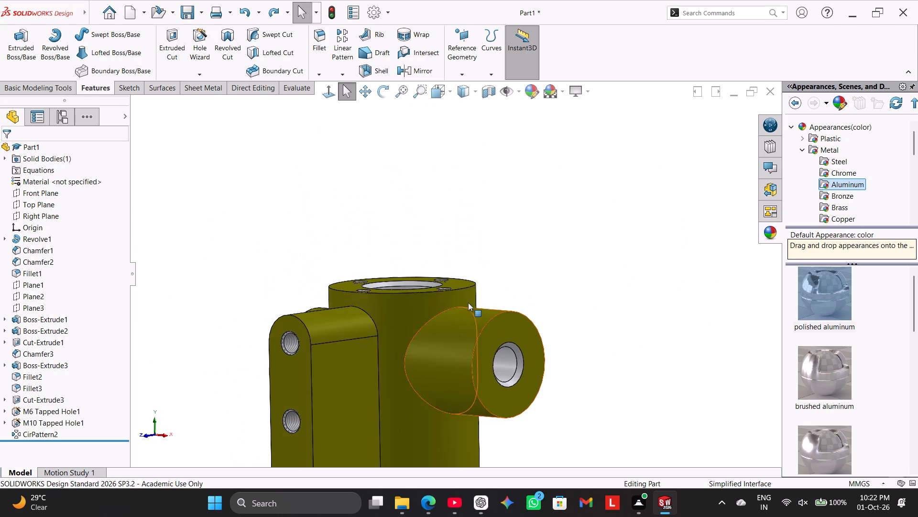
pyautogui.moveTo(305, 268); pyautogui.dragTo(394, 203, button='right')
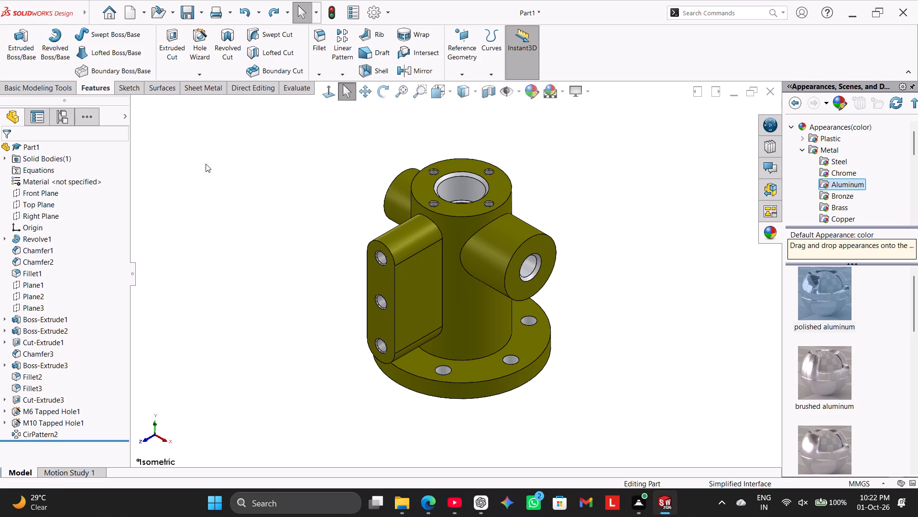
# Add a 3 mm constant-size fillet to the flange's upper outer edge and where the flange, slotted-shaped boss and two cylindrical bosses meet the column.
pyautogui.click(317, 46)
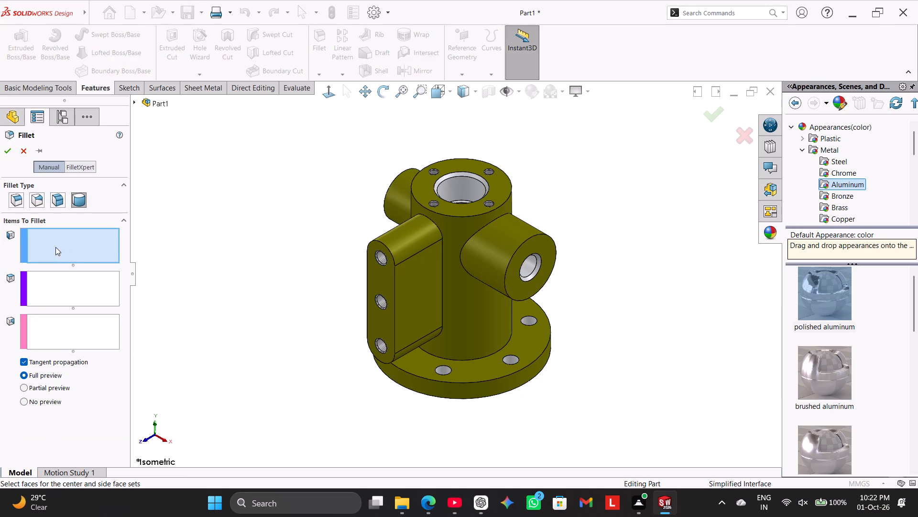
pyautogui.click(16, 209)
pyautogui.click(16, 204)
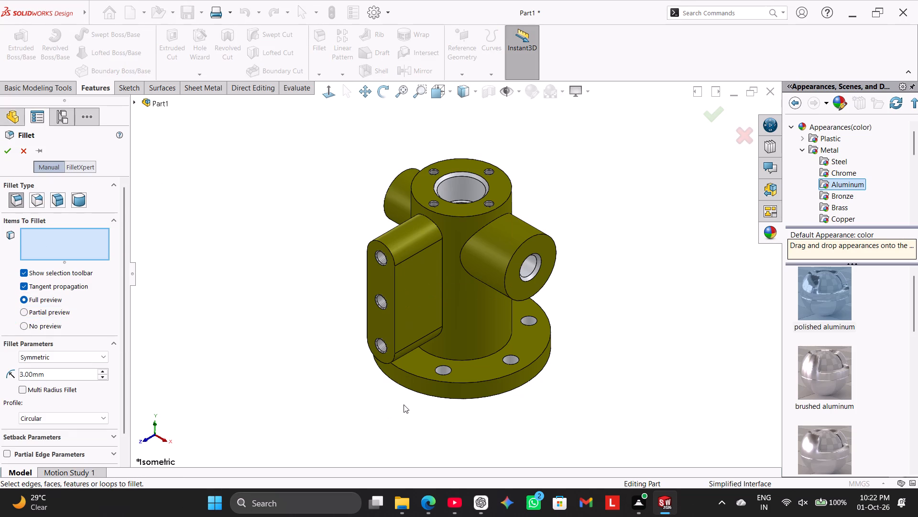
pyautogui.click(452, 382)
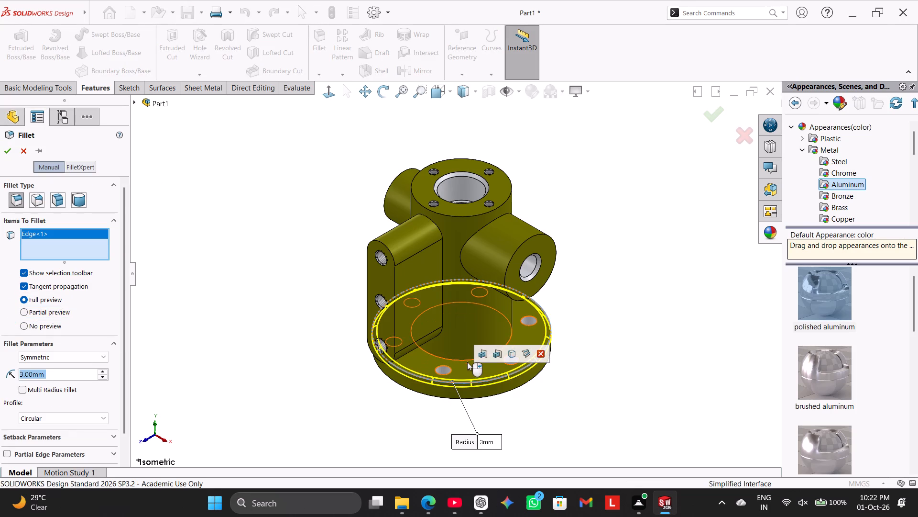
pyautogui.click(467, 361)
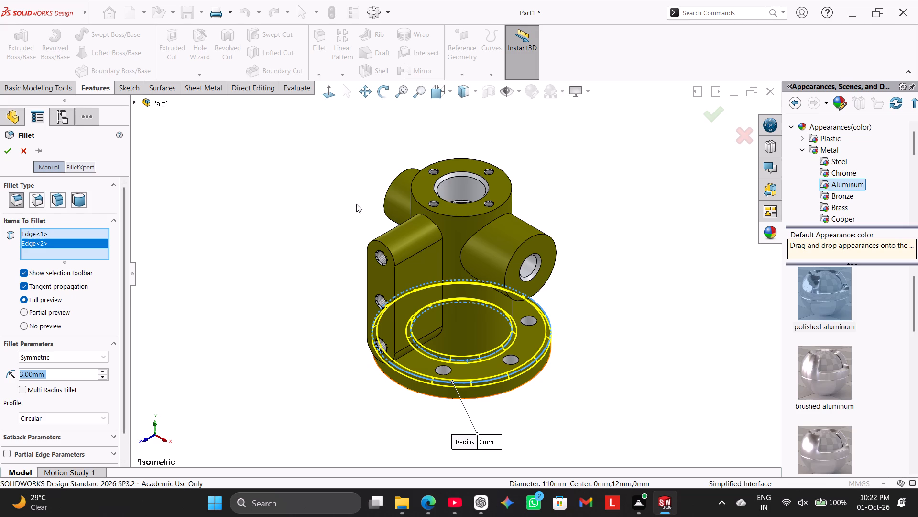
pyautogui.click(443, 259)
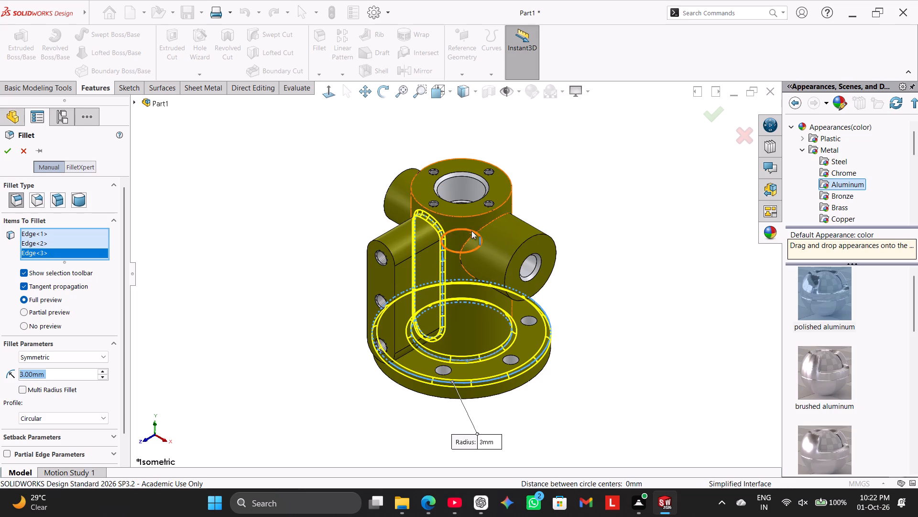
pyautogui.click(487, 226)
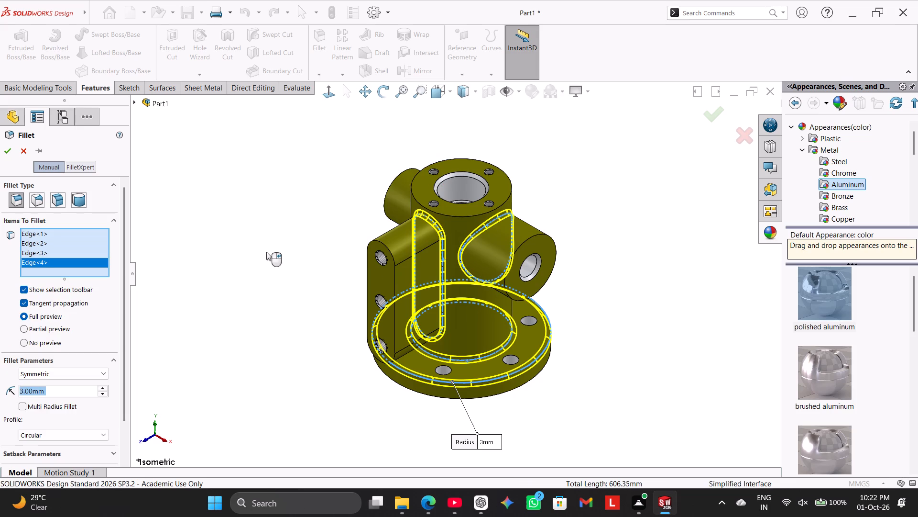
pyautogui.moveTo(267, 252); pyautogui.dragTo(310, 304, button='middle')
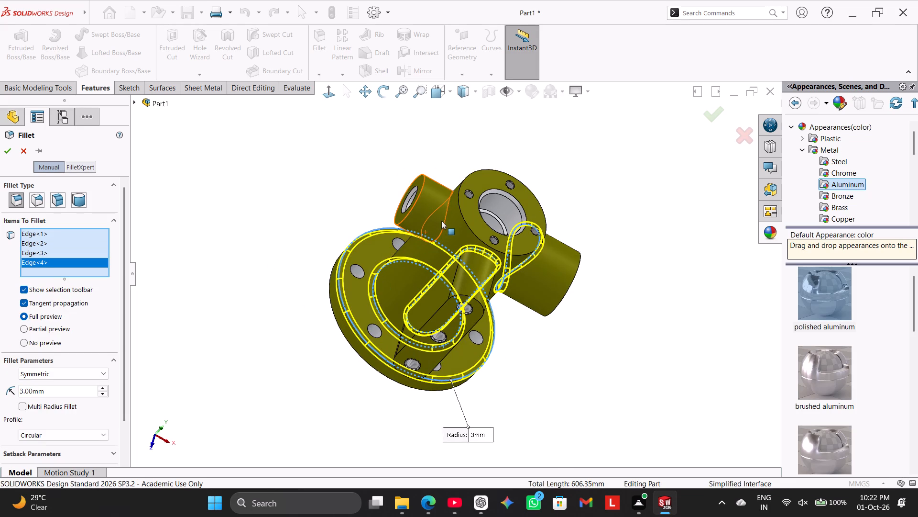
pyautogui.click(444, 225)
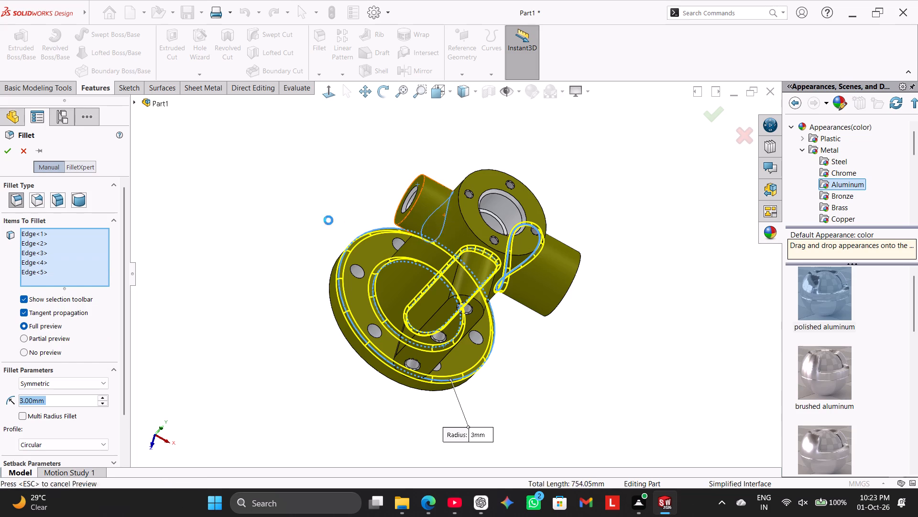
pyautogui.moveTo(292, 212); pyautogui.dragTo(233, 196, button='middle')
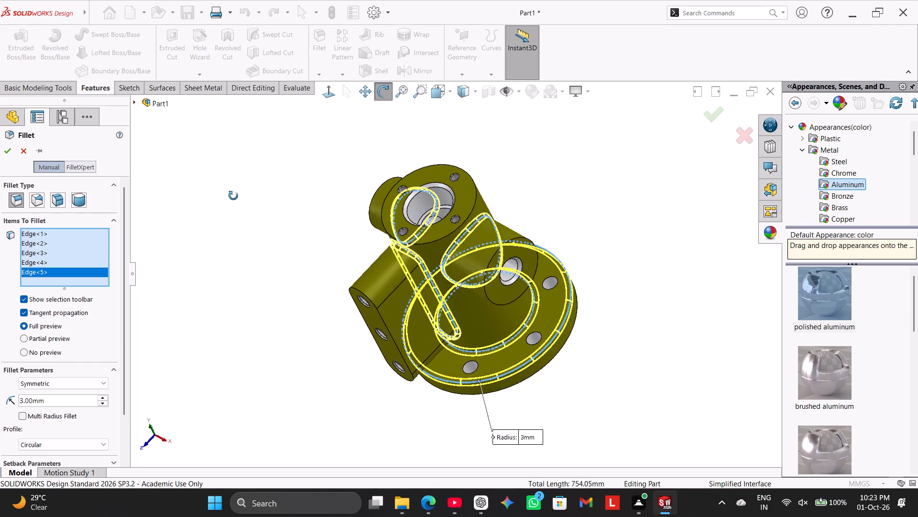
pyautogui.moveTo(233, 196); pyautogui.dragTo(232, 188, button='middle')
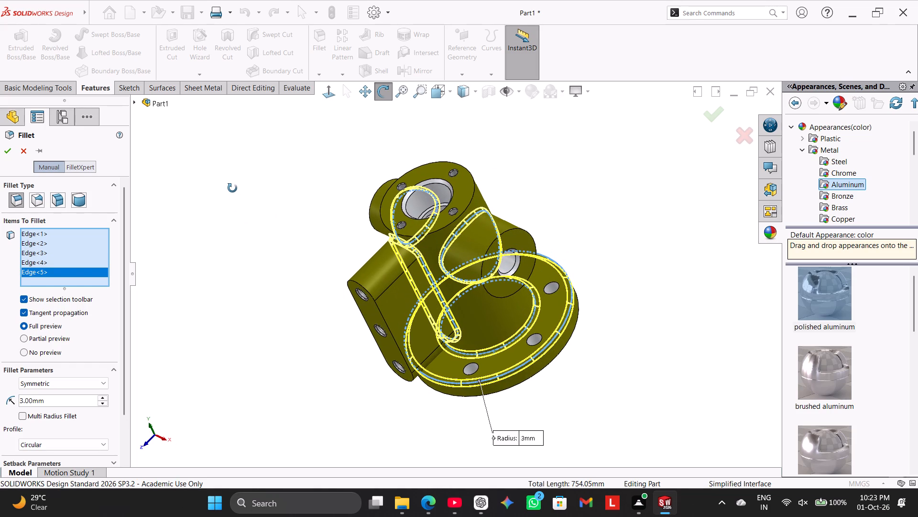
pyautogui.moveTo(232, 188); pyautogui.dragTo(258, 219, button='middle')
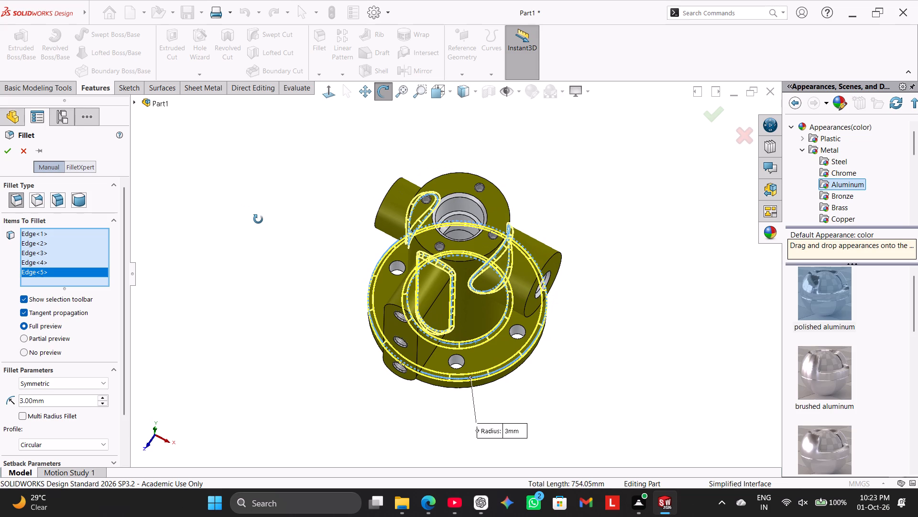
pyautogui.moveTo(258, 219); pyautogui.dragTo(251, 185, button='middle')
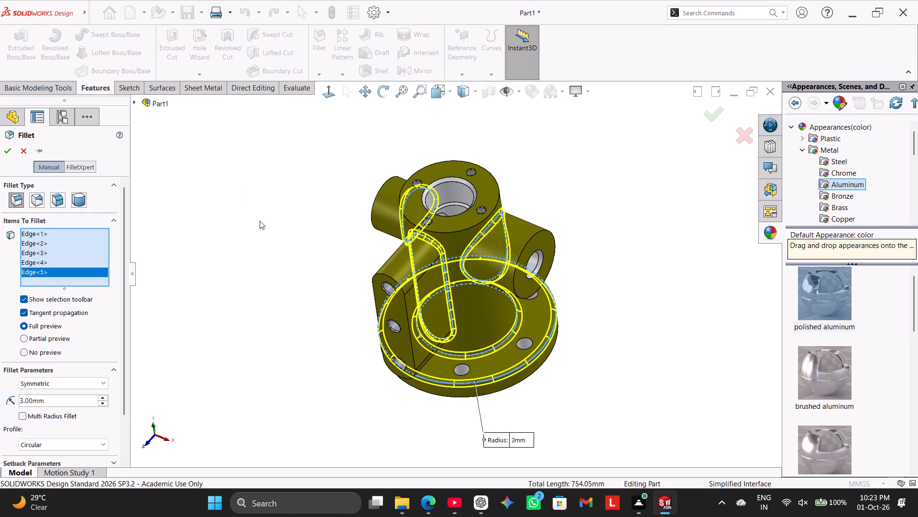
pyautogui.moveTo(258, 259); pyautogui.dragTo(262, 217, button='middle')
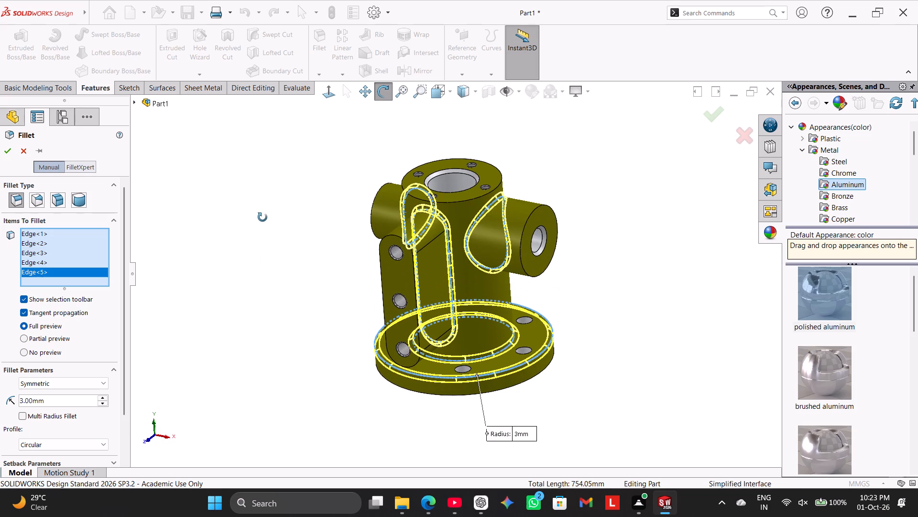
pyautogui.moveTo(262, 217); pyautogui.dragTo(223, 227, button='middle')
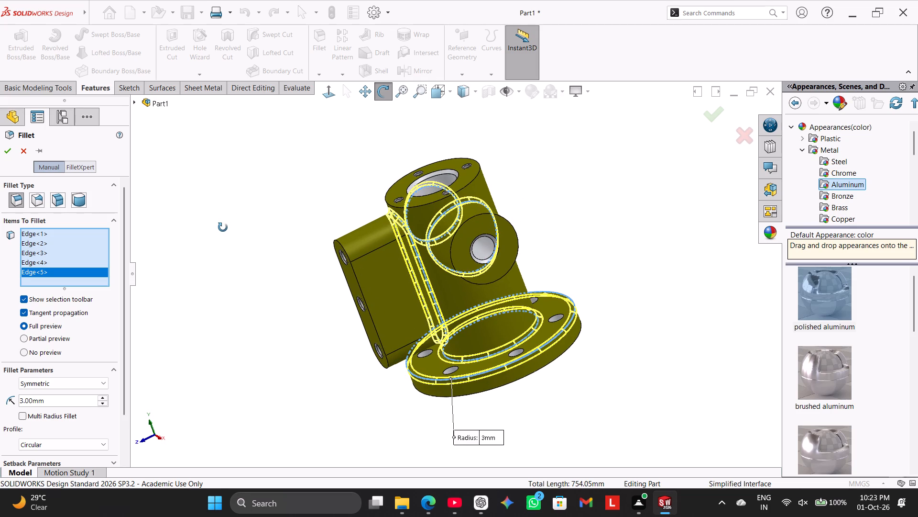
pyautogui.moveTo(223, 227); pyautogui.dragTo(256, 161, button='middle')
pyautogui.click(8, 148)
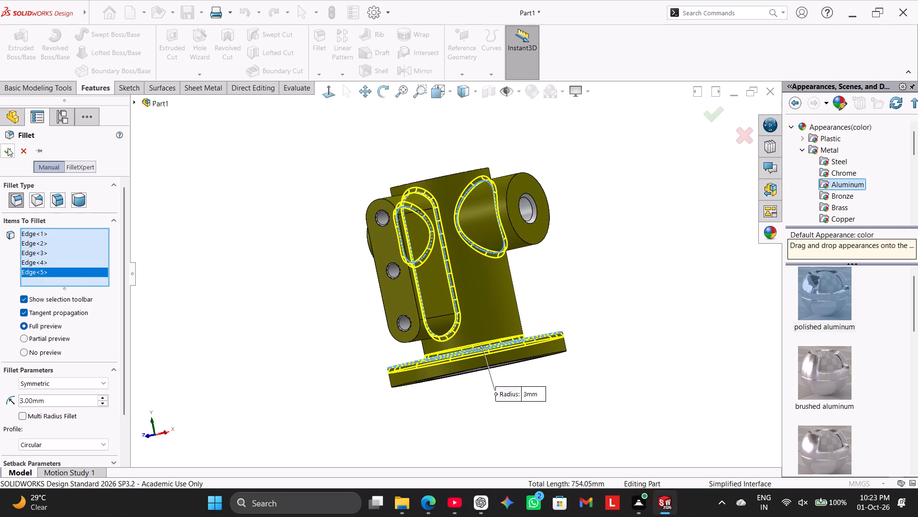
pyautogui.click(174, 234)
# Inspect the new fillets around the bosses and flange from several angles, ending in the isometric view.
pyautogui.moveTo(226, 260); pyautogui.dragTo(180, 292, button='middle')
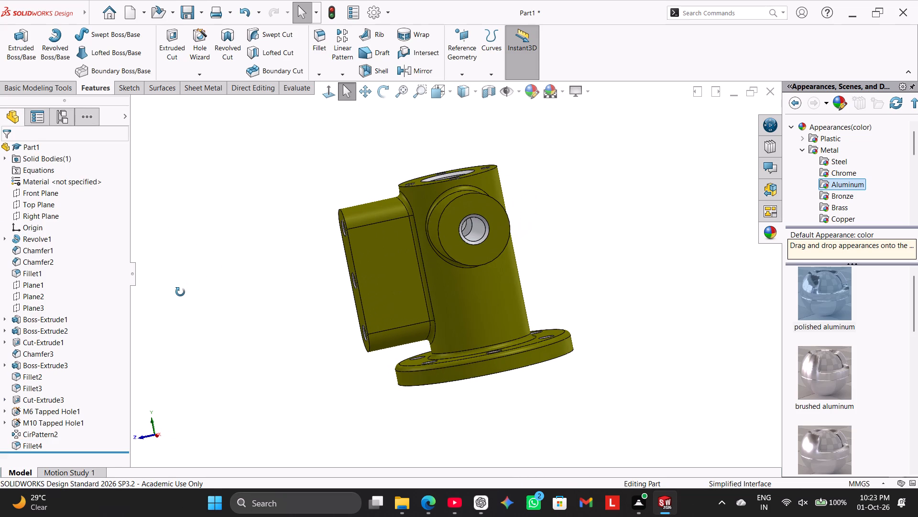
pyautogui.moveTo(180, 292); pyautogui.dragTo(176, 292, button='middle')
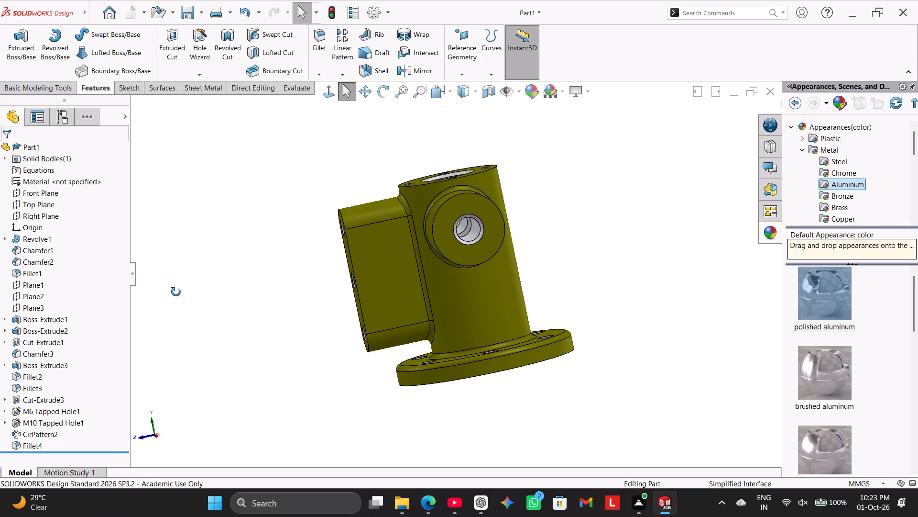
pyautogui.moveTo(176, 292); pyautogui.dragTo(226, 309, button='middle')
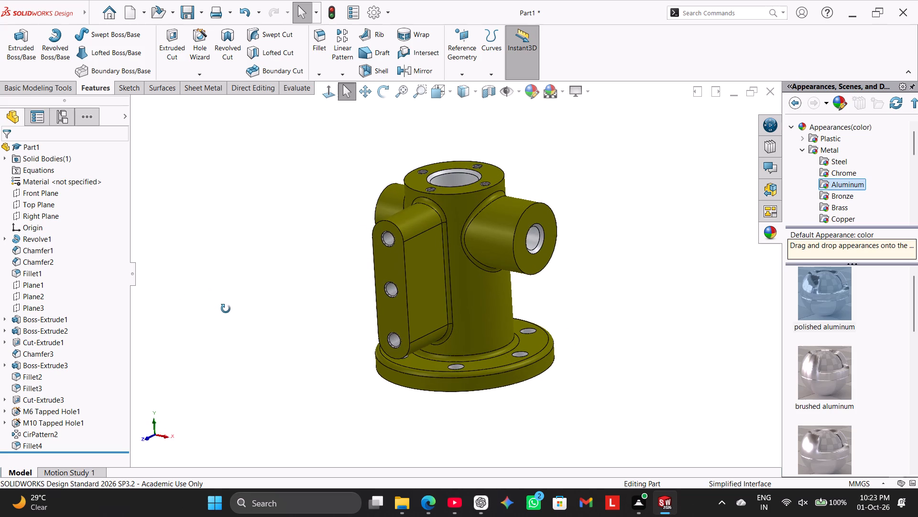
pyautogui.moveTo(226, 309); pyautogui.dragTo(232, 321, button='middle')
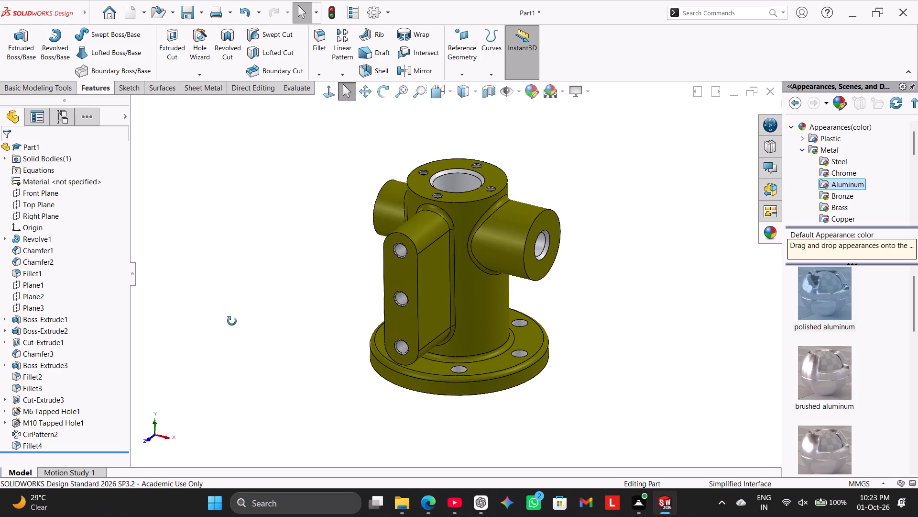
pyautogui.moveTo(232, 321); pyautogui.dragTo(240, 338, button='middle')
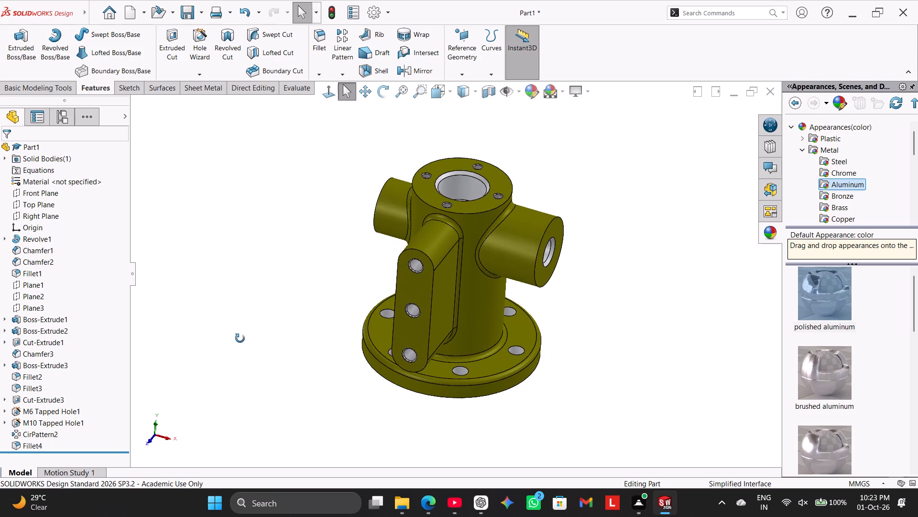
pyautogui.moveTo(240, 338); pyautogui.dragTo(245, 355, button='middle')
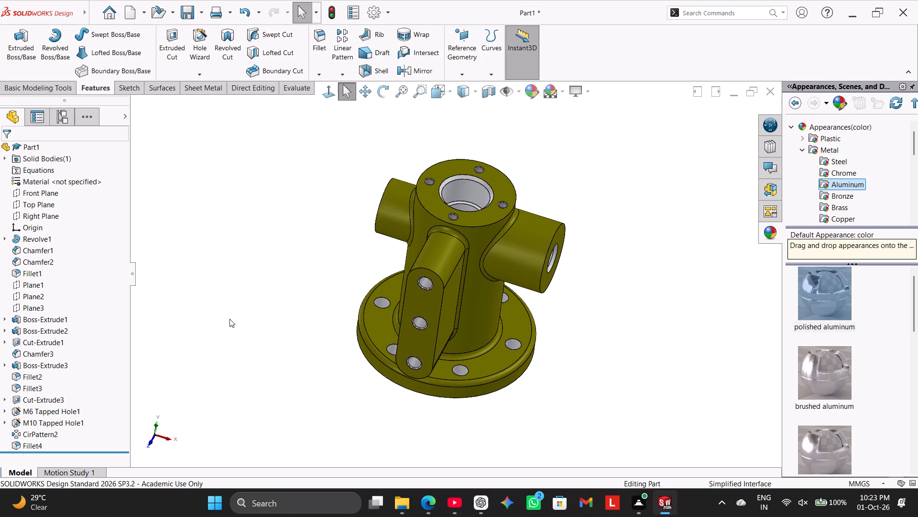
pyautogui.moveTo(229, 315); pyautogui.dragTo(293, 219, button='right')
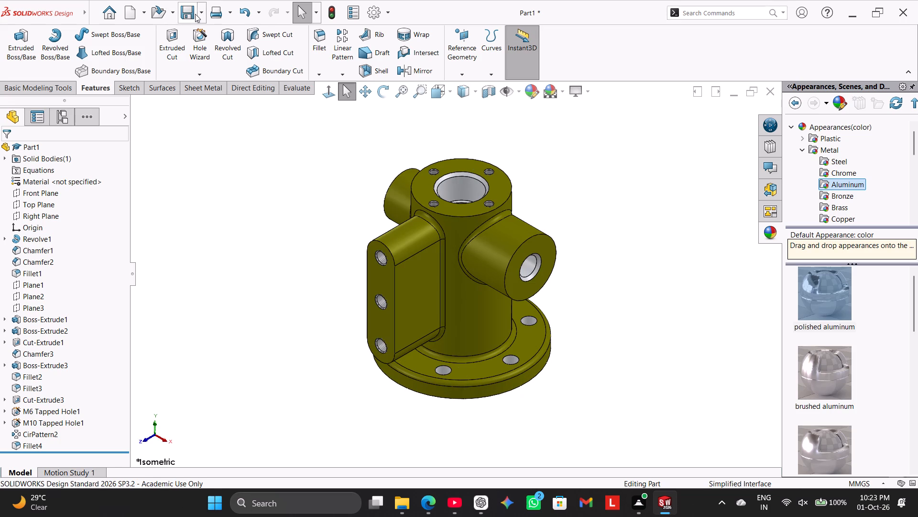
# Save the part as a SOLIDWORKS Part in the Internship Works folder, using the copied file name.
pyautogui.click(205, 11)
pyautogui.click(207, 45)
pyautogui.hotkey('ctrl', 'v')
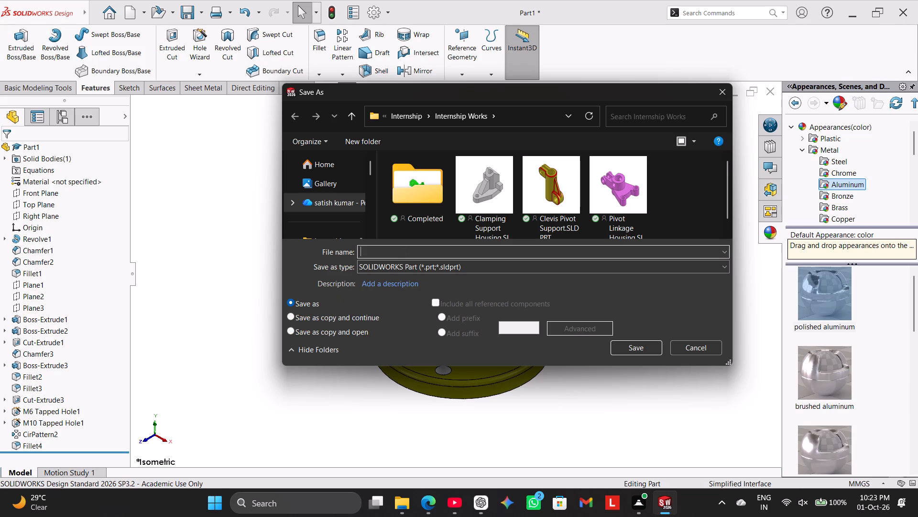
pyautogui.hotkey('ctrl', 'v')
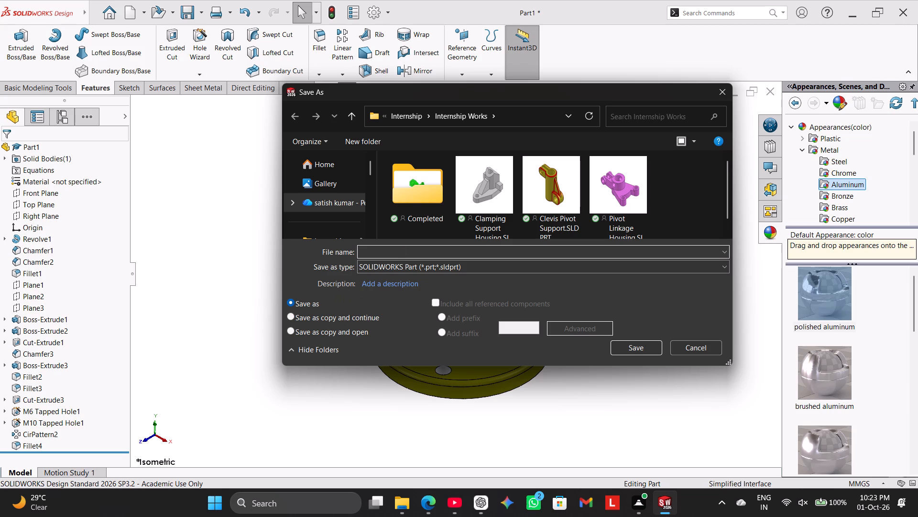
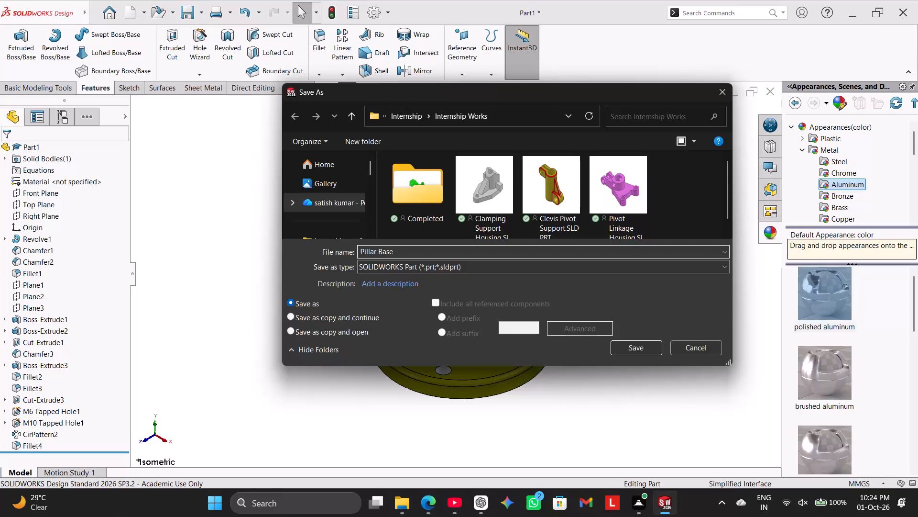
# Save the part as Pillar Base in SOLIDWORKS Part format in the Internship Works folder.
pyautogui.press('Return')
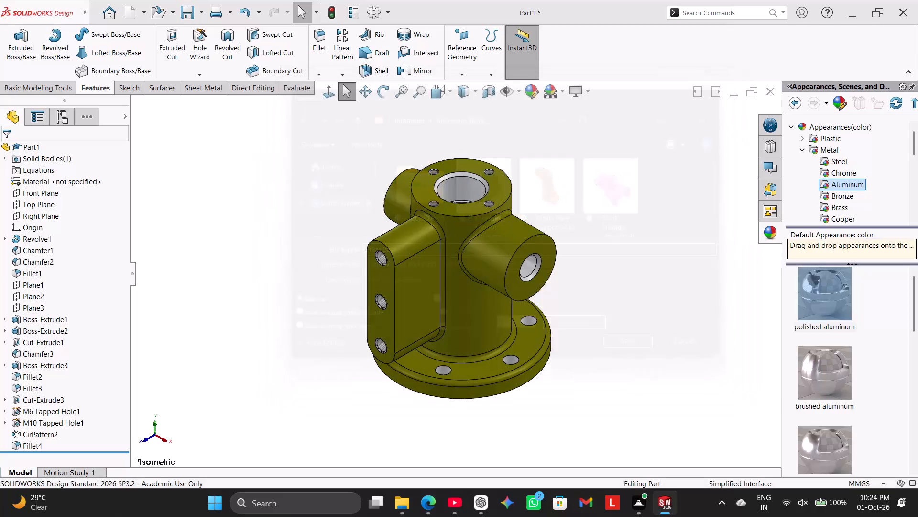
# Save a PDF version of the part as Pillar Base.pdf in the Internship Works folder.
pyautogui.click(200, 9)
pyautogui.click(200, 42)
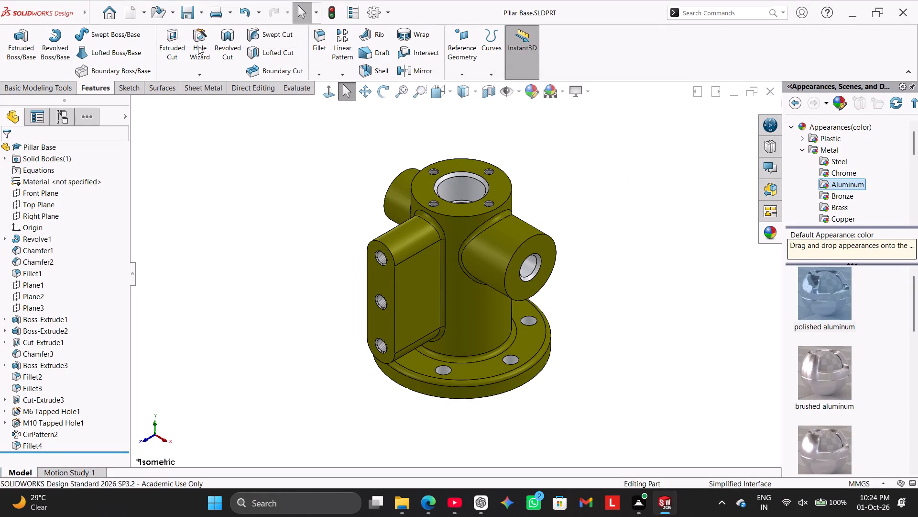
pyautogui.click(442, 265)
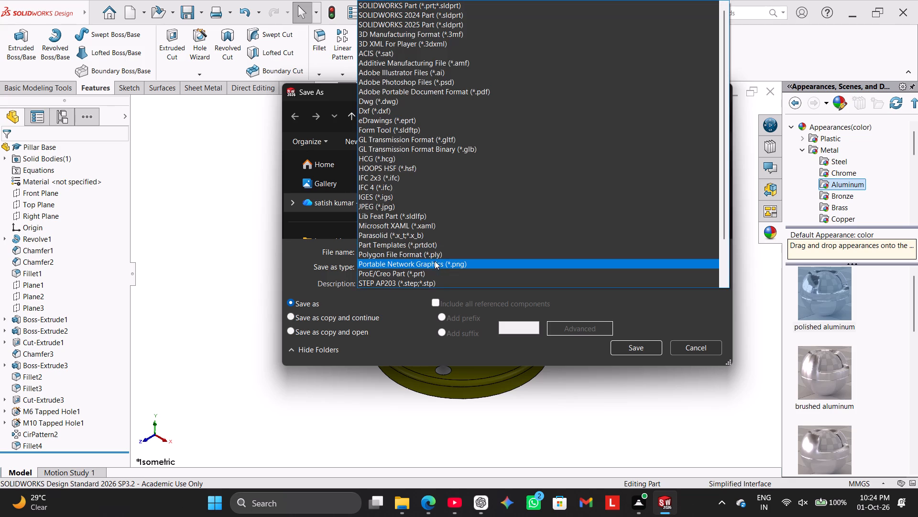
pyautogui.click(453, 95)
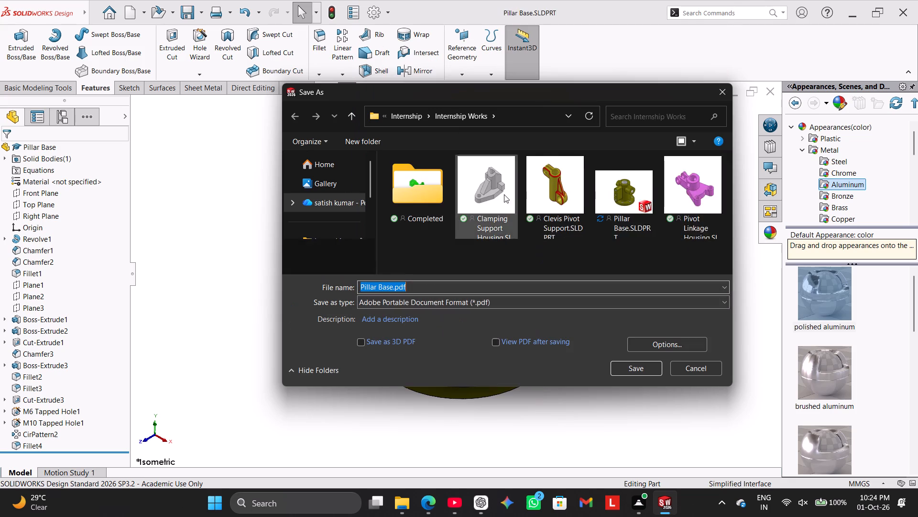
pyautogui.click(630, 367)
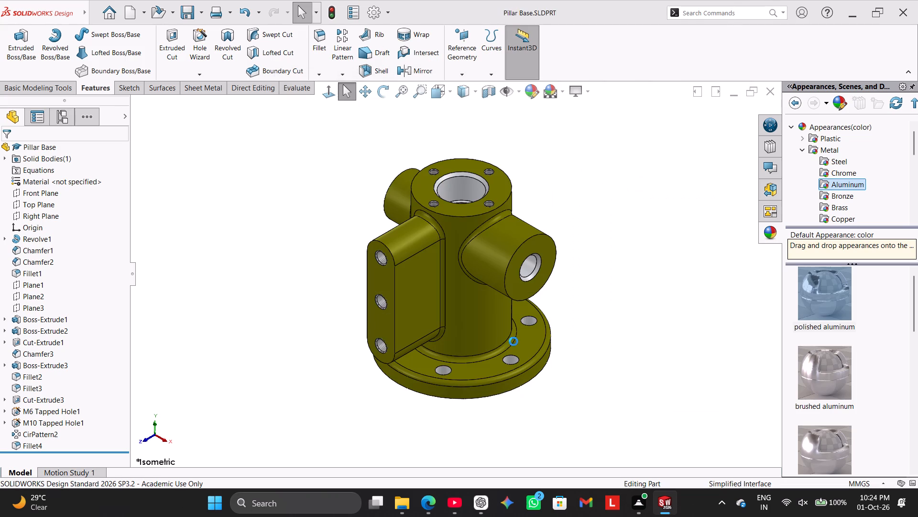